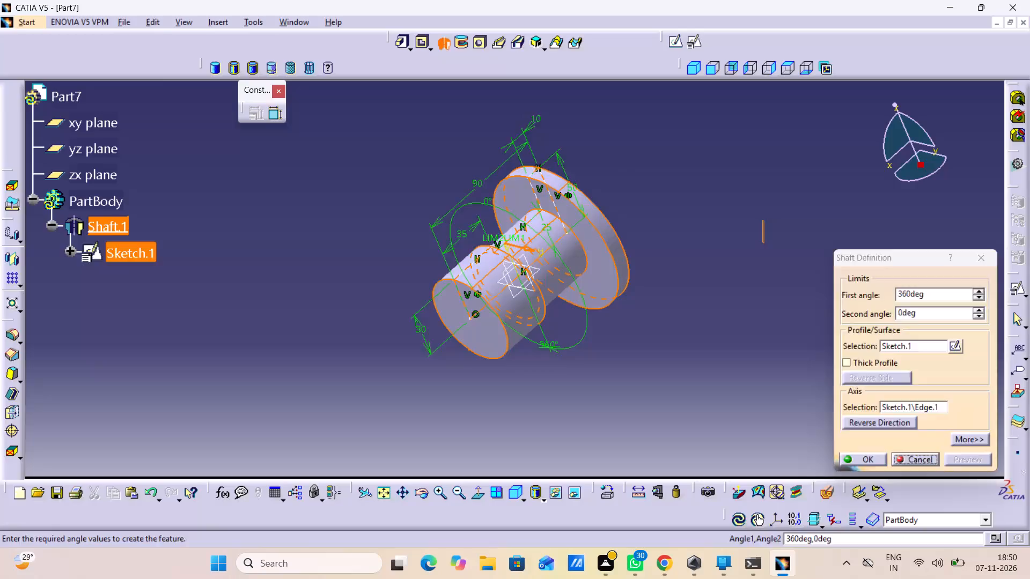
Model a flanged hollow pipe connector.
Undo the shaft and its underlying sketch in the PartBody.
{"action": "key", "text": "ctrl+z"}
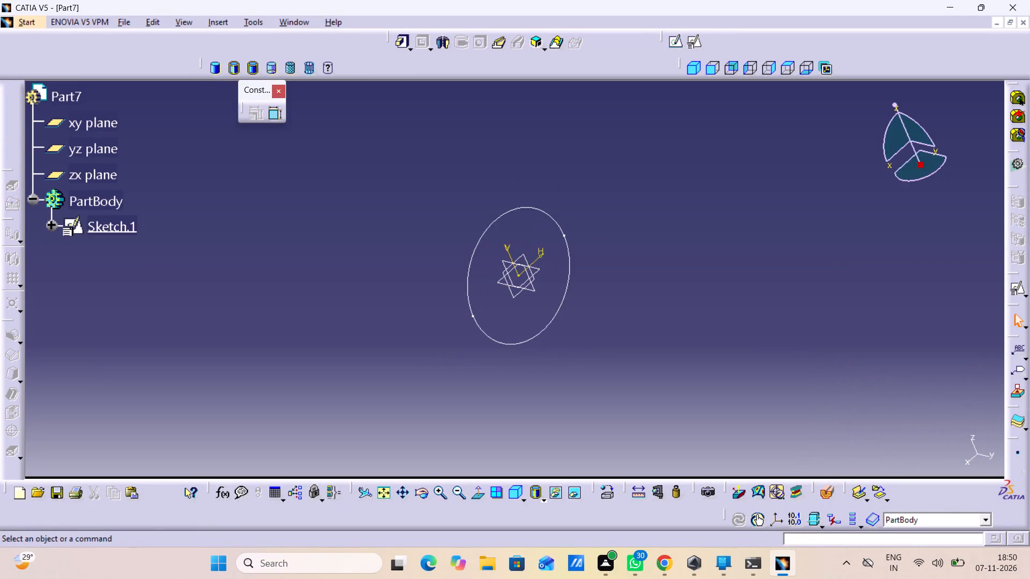
{"action": "key", "text": "ctrl+z"}
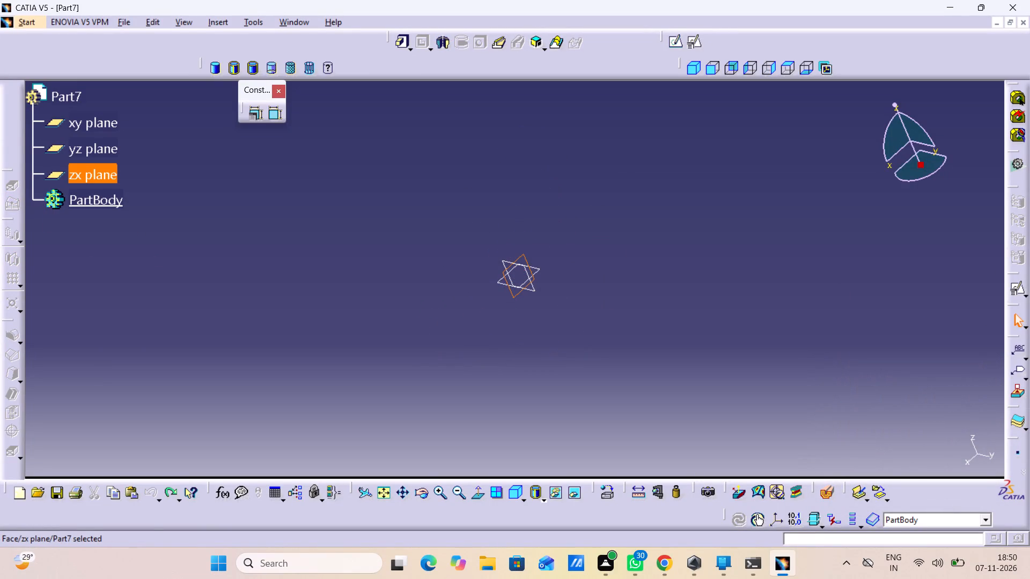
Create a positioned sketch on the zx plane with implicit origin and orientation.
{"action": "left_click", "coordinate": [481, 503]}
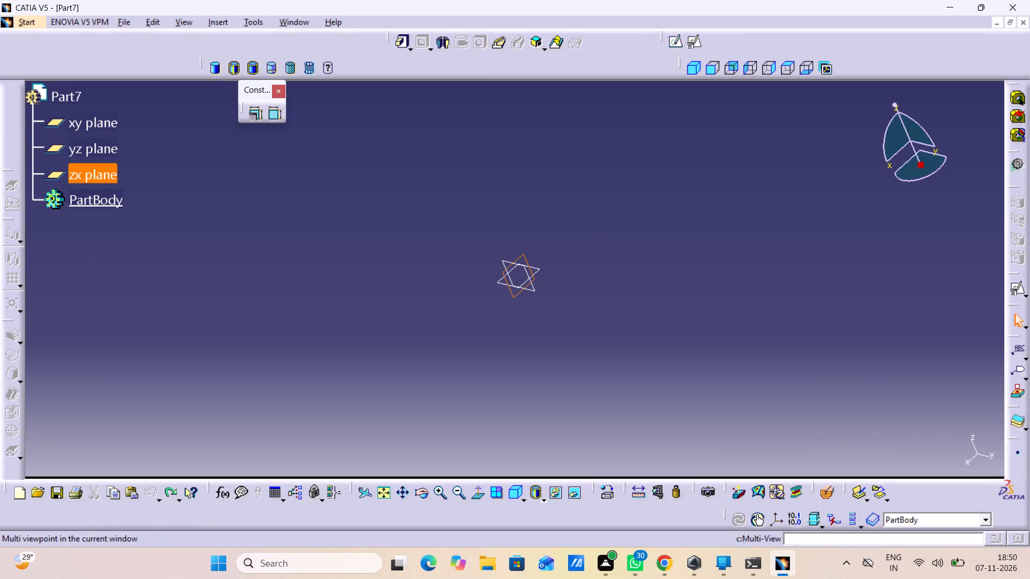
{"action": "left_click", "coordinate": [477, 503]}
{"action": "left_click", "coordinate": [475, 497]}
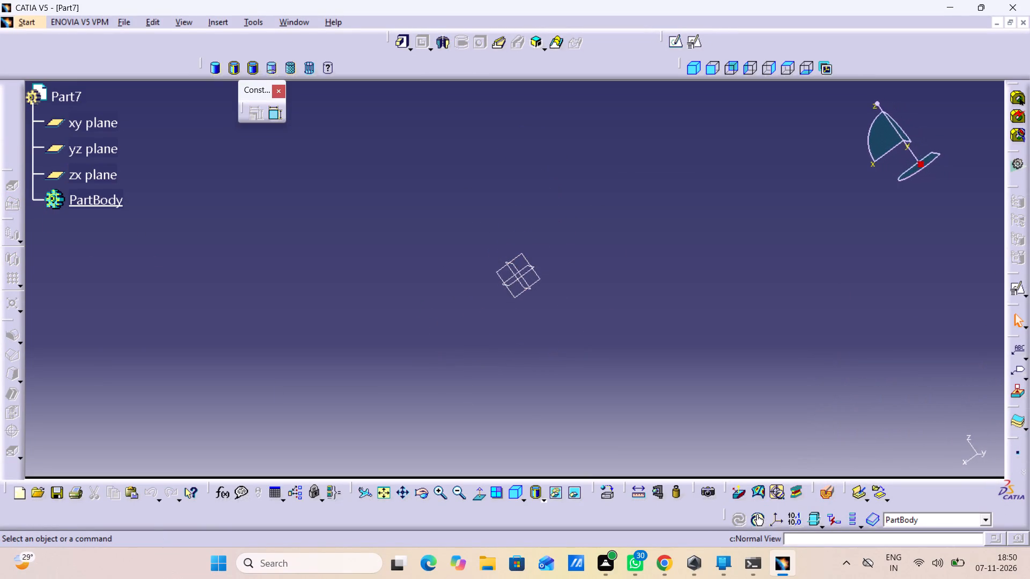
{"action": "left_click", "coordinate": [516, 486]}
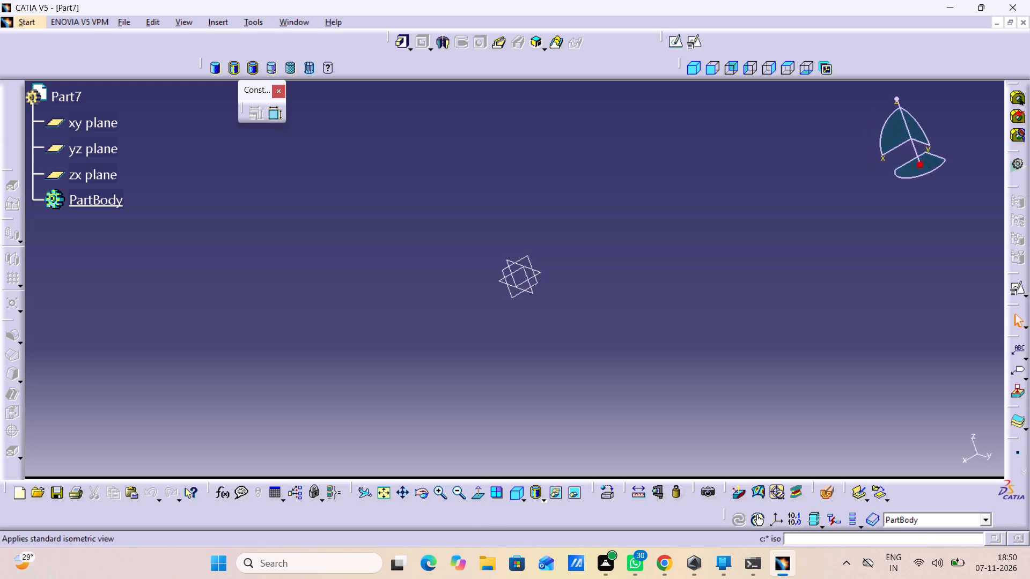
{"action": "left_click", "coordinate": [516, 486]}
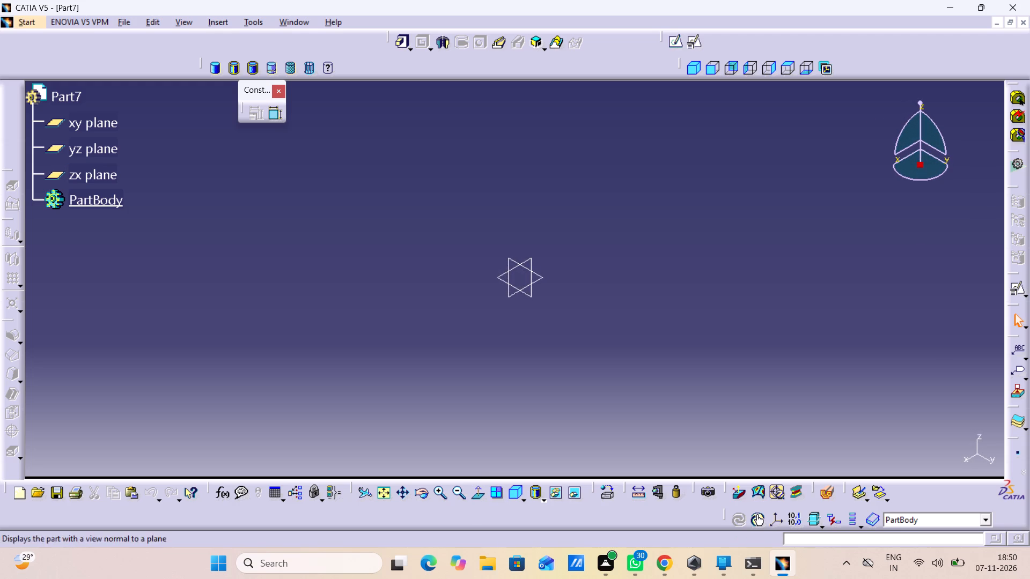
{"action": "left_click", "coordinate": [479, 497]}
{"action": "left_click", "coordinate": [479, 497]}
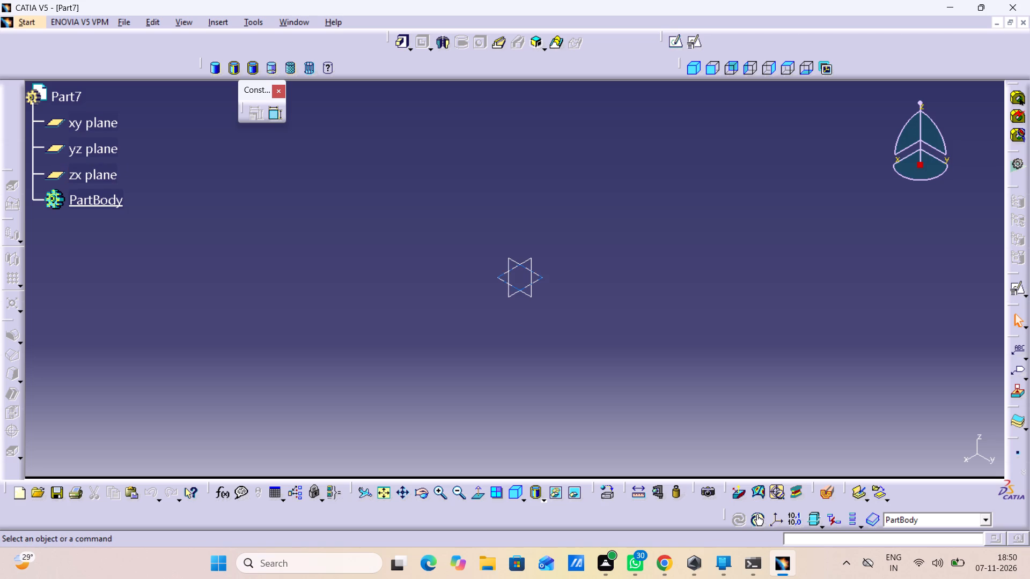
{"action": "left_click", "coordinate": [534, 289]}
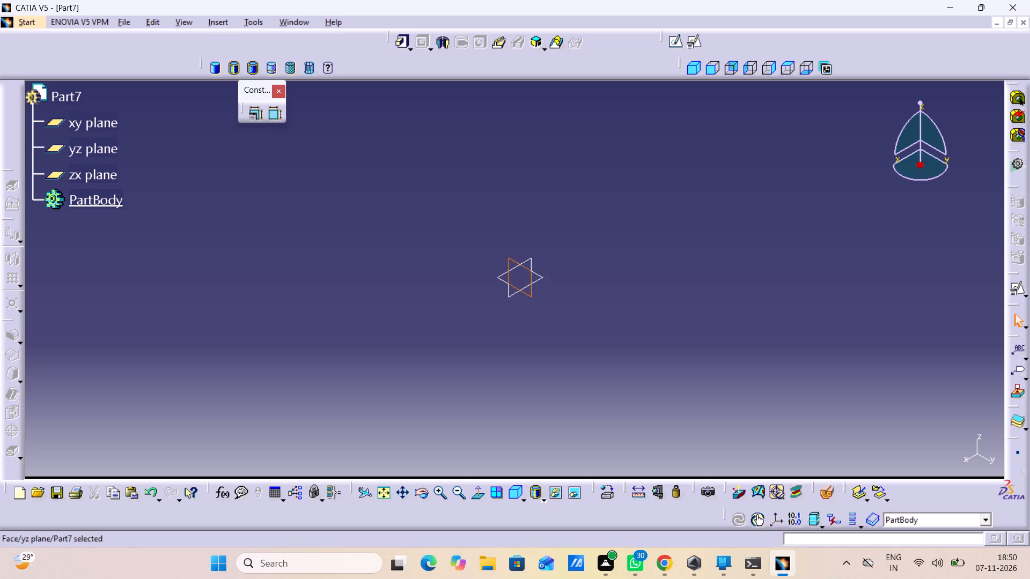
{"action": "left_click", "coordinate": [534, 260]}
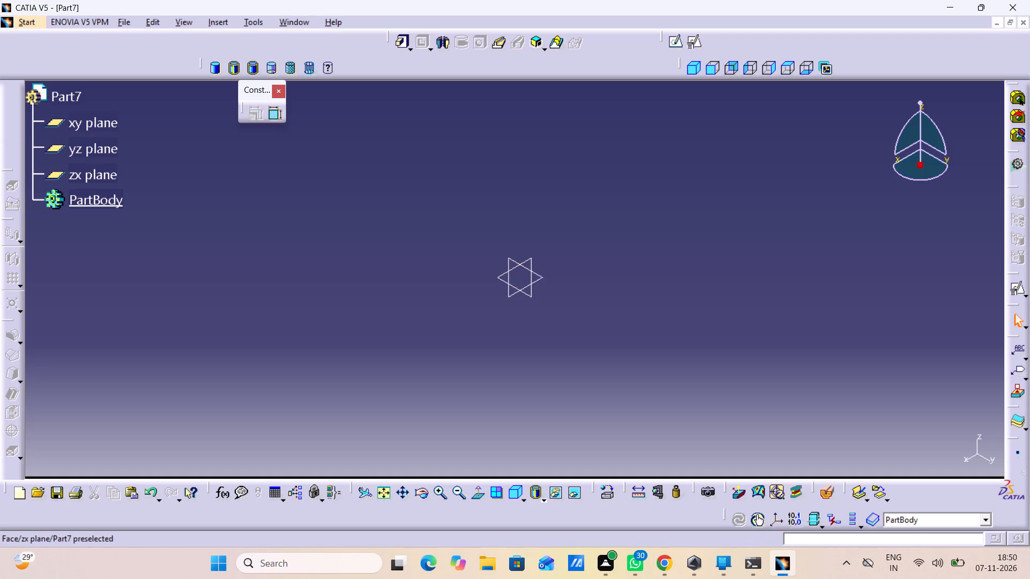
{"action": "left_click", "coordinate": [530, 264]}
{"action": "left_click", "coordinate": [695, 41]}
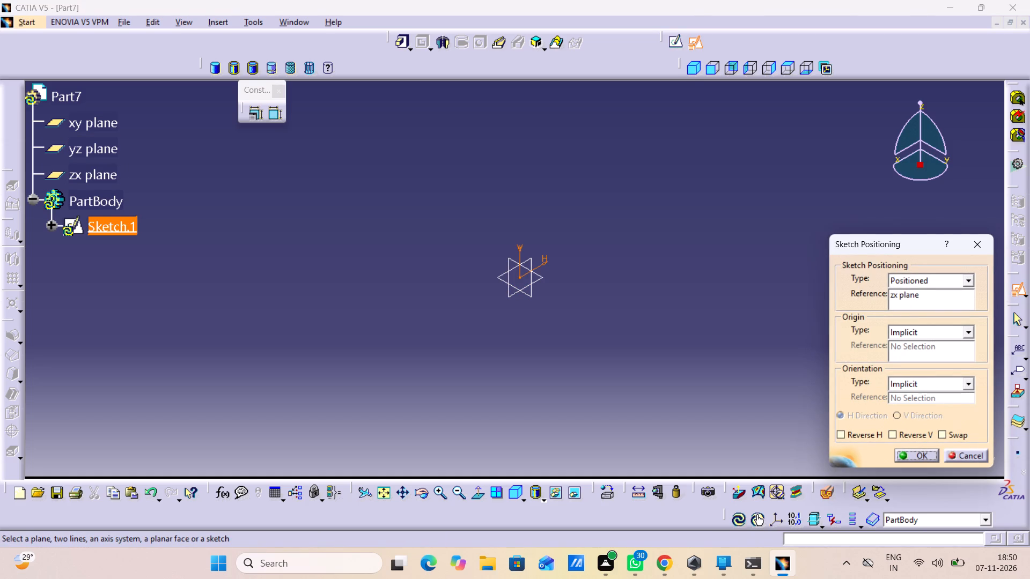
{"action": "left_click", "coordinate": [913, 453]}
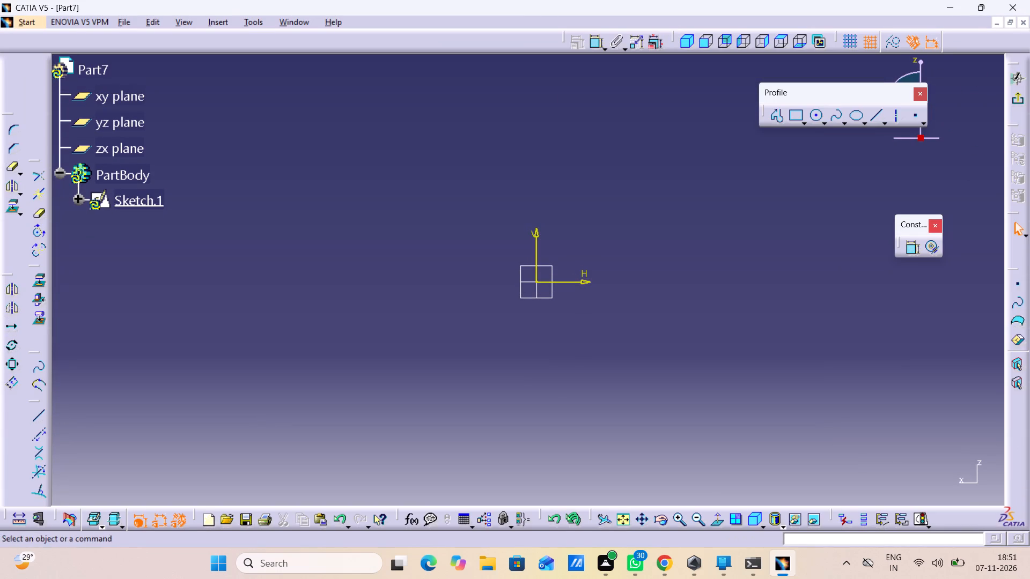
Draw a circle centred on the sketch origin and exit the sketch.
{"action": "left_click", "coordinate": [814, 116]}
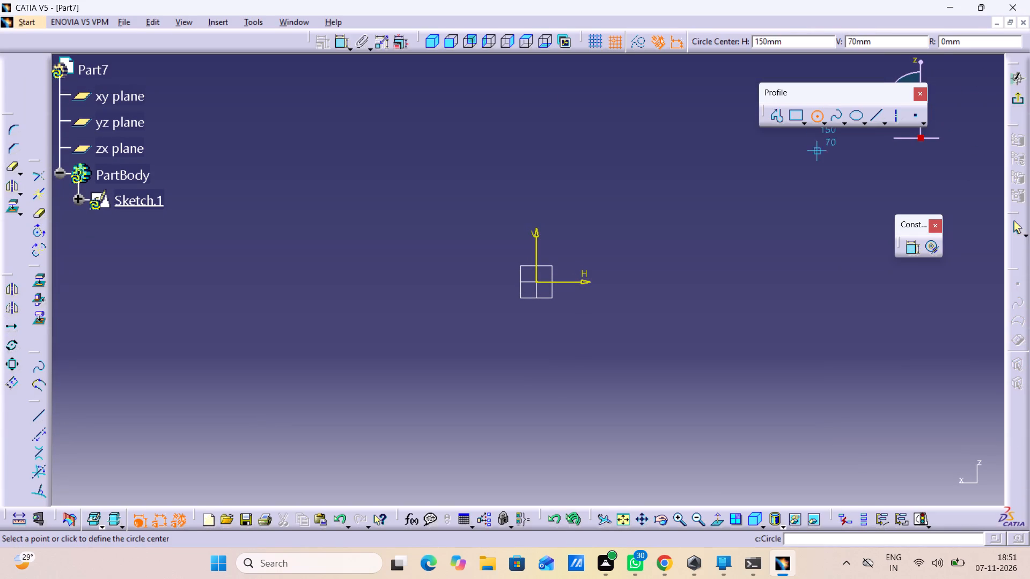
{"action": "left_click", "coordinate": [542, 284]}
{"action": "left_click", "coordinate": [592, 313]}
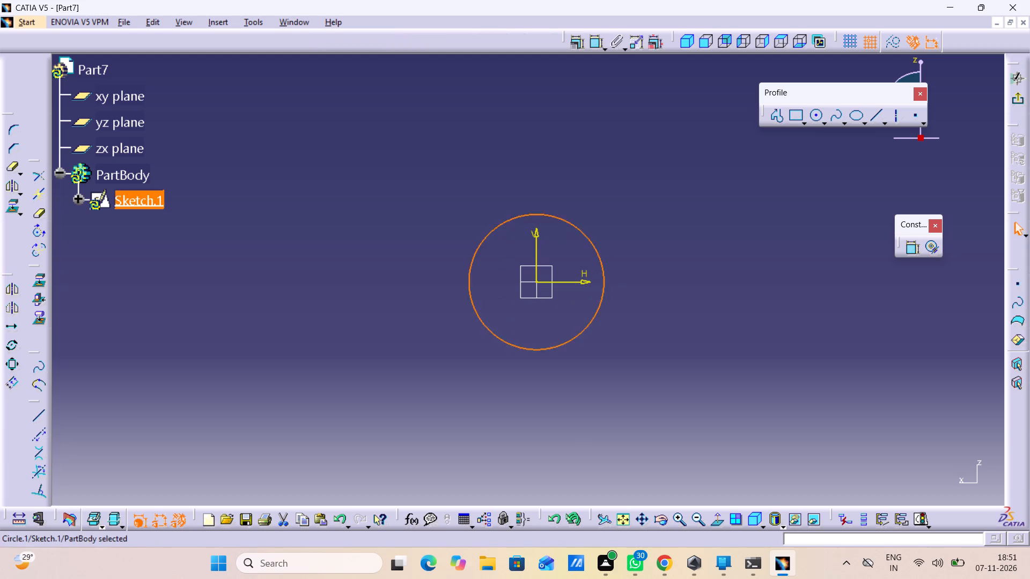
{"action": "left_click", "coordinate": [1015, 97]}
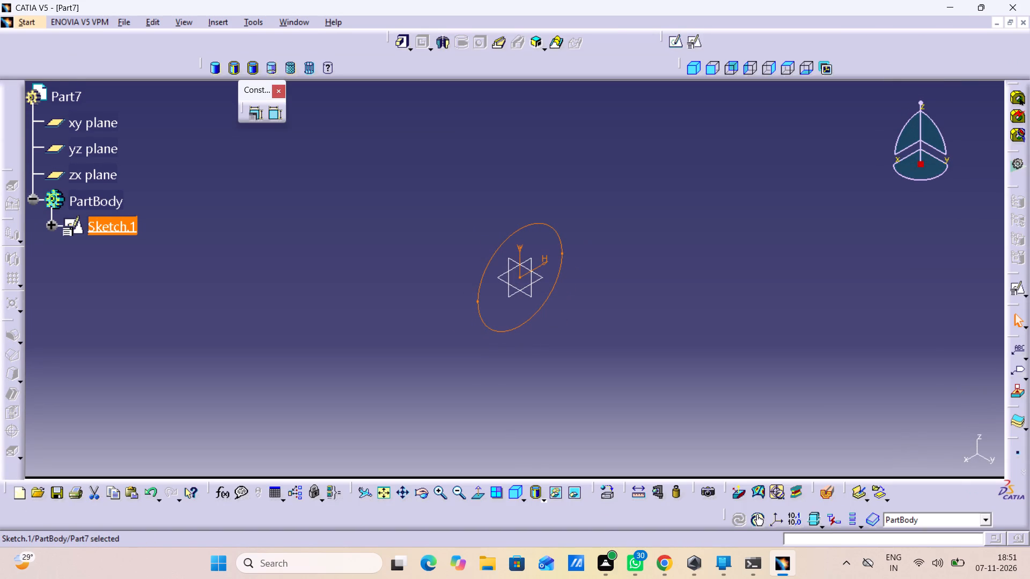
Examine the circle sketch and its axes from different 3D viewpoints.
{"action": "middle_click_drag", "start_coordinate": [646, 177], "coordinate": [660, 222]}
{"action": "right_click", "coordinate": [646, 177]}
{"action": "right_click_drag", "start_coordinate": [653, 191], "coordinate": [660, 222]}
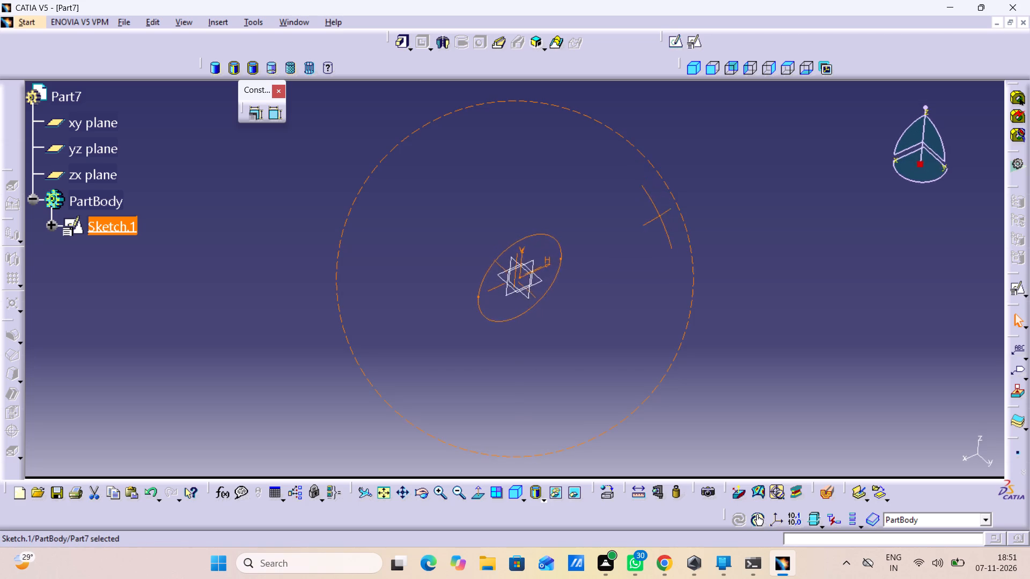
{"action": "middle_click_drag", "start_coordinate": [660, 222], "coordinate": [543, 180]}
{"action": "right_click_drag", "start_coordinate": [660, 222], "coordinate": [543, 180]}
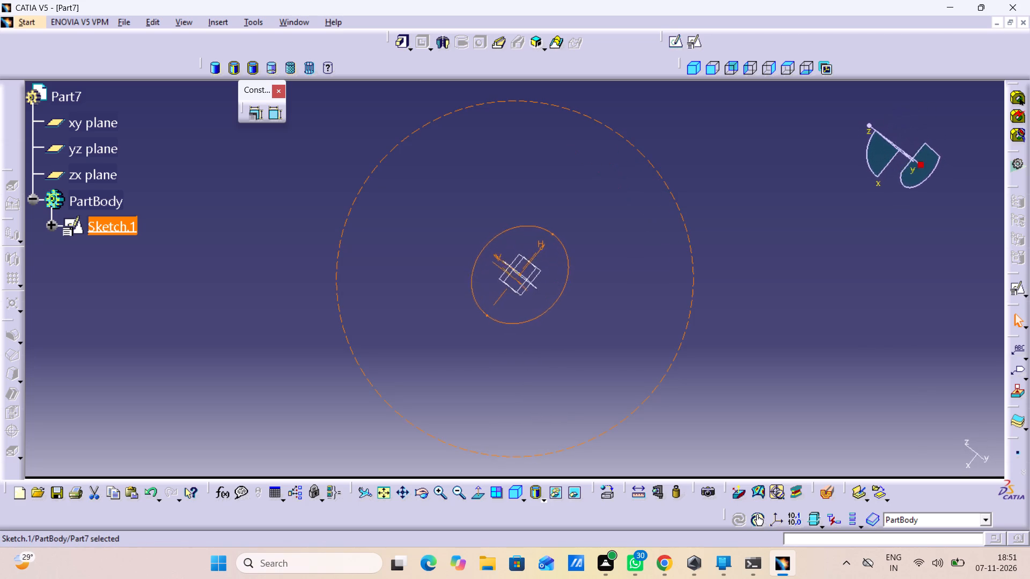
{"action": "right_click_drag", "start_coordinate": [543, 180], "coordinate": [576, 161]}
{"action": "middle_click_drag", "start_coordinate": [543, 180], "coordinate": [578, 161]}
{"action": "right_click", "coordinate": [576, 161]}
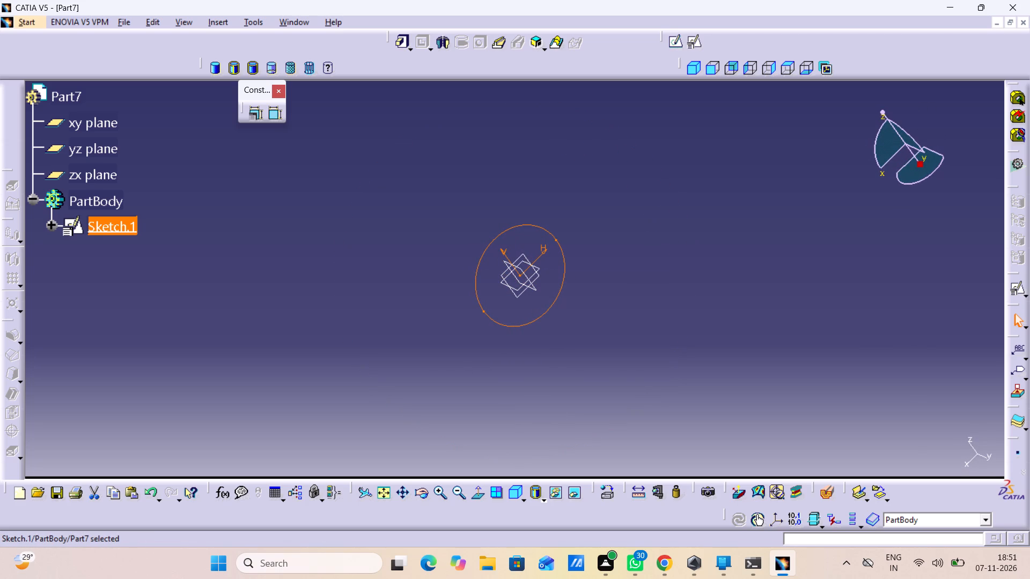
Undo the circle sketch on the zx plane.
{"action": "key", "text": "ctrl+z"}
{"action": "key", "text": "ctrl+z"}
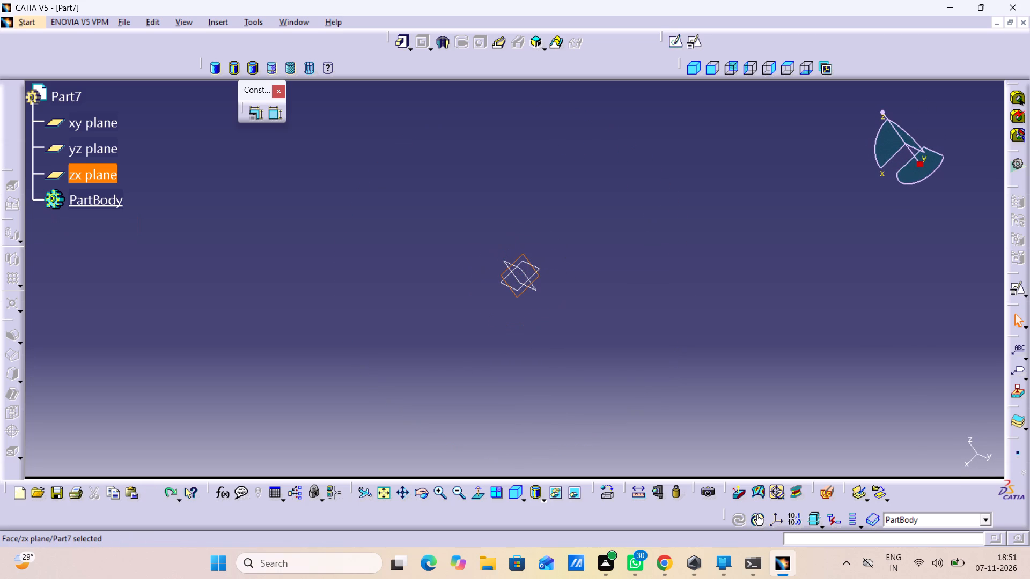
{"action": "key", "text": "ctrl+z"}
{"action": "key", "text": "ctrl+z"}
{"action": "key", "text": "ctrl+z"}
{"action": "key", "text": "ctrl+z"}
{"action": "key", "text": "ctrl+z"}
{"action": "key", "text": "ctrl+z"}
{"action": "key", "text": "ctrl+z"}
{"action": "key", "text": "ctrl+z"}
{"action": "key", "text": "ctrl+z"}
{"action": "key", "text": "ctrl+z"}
Create a positioned sketch on the zx plane, accepting the proposed positioning.
{"action": "left_click", "coordinate": [695, 35]}
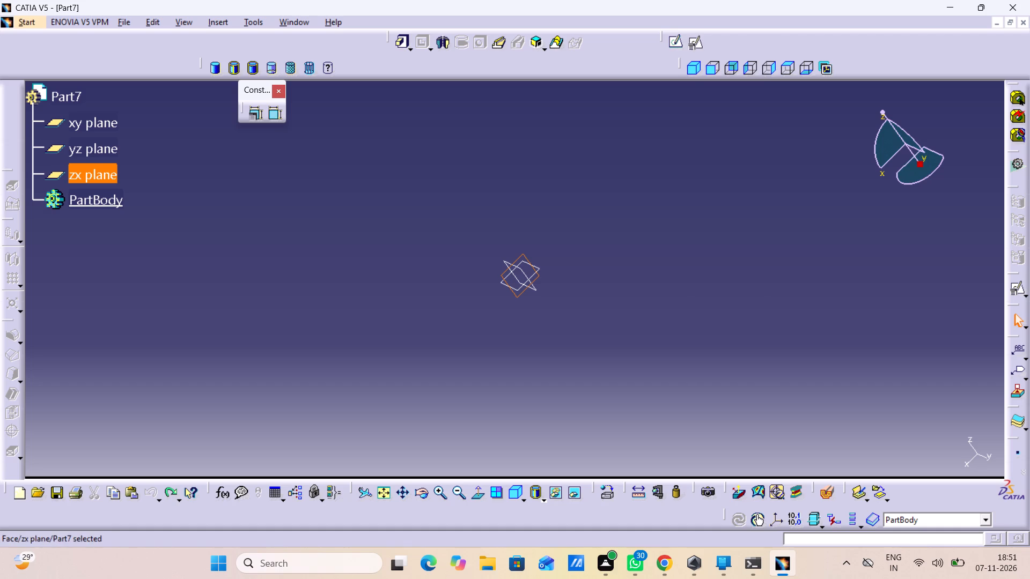
{"action": "left_click", "coordinate": [923, 457]}
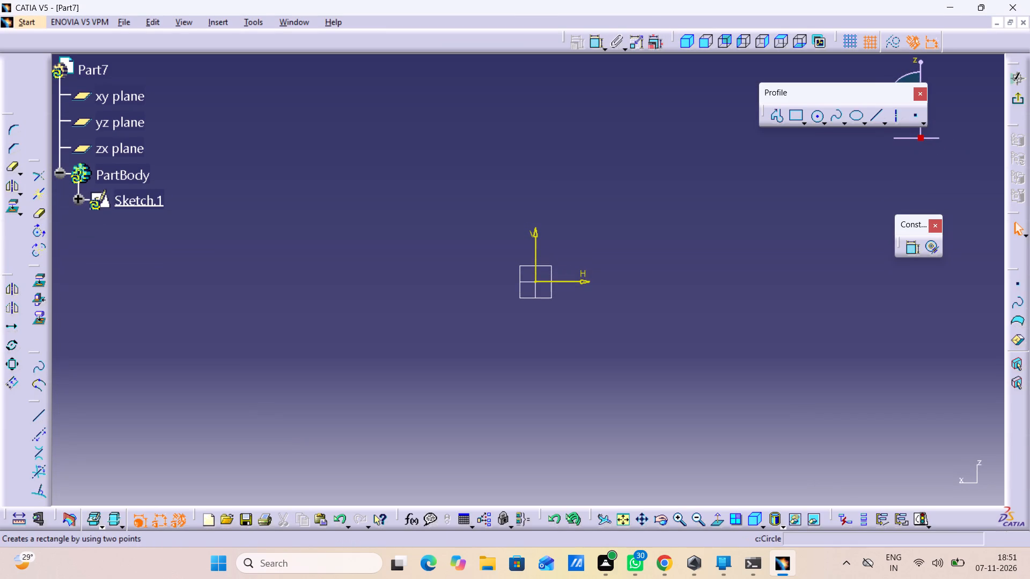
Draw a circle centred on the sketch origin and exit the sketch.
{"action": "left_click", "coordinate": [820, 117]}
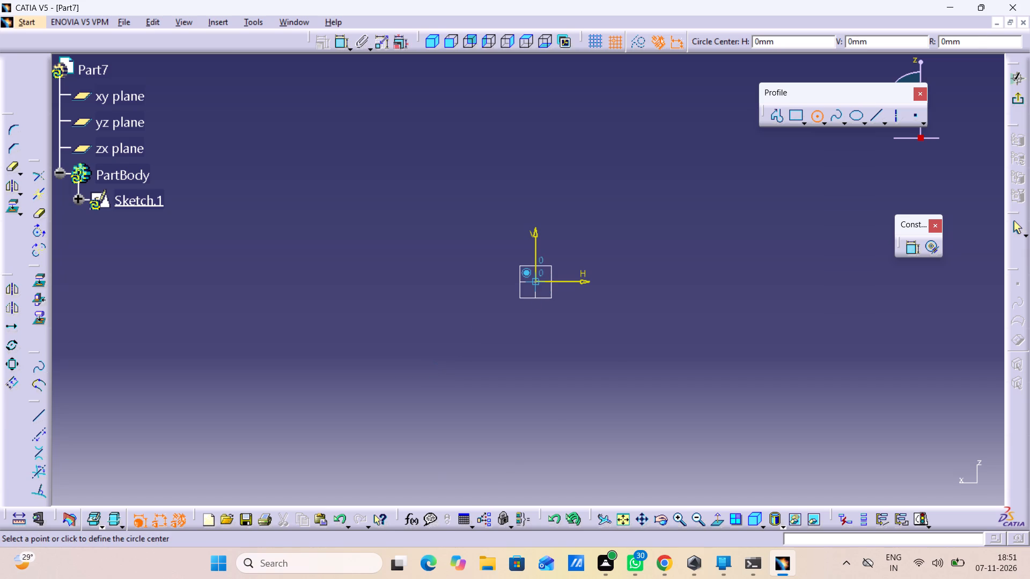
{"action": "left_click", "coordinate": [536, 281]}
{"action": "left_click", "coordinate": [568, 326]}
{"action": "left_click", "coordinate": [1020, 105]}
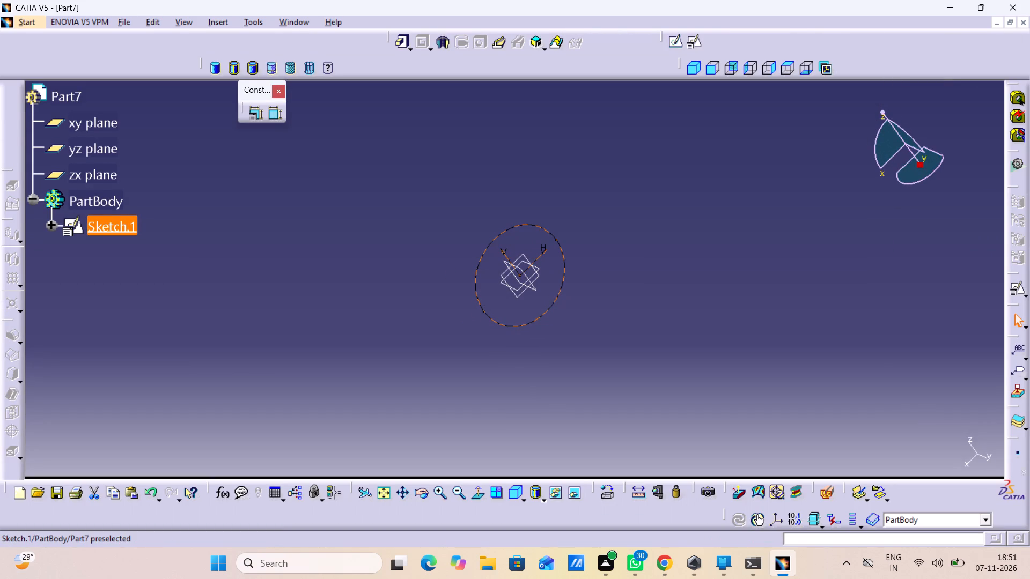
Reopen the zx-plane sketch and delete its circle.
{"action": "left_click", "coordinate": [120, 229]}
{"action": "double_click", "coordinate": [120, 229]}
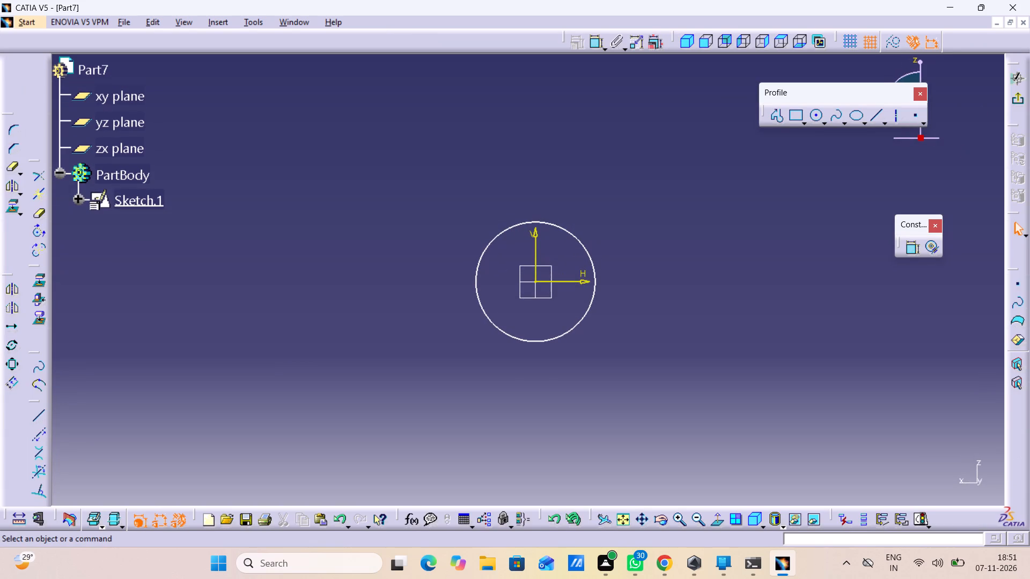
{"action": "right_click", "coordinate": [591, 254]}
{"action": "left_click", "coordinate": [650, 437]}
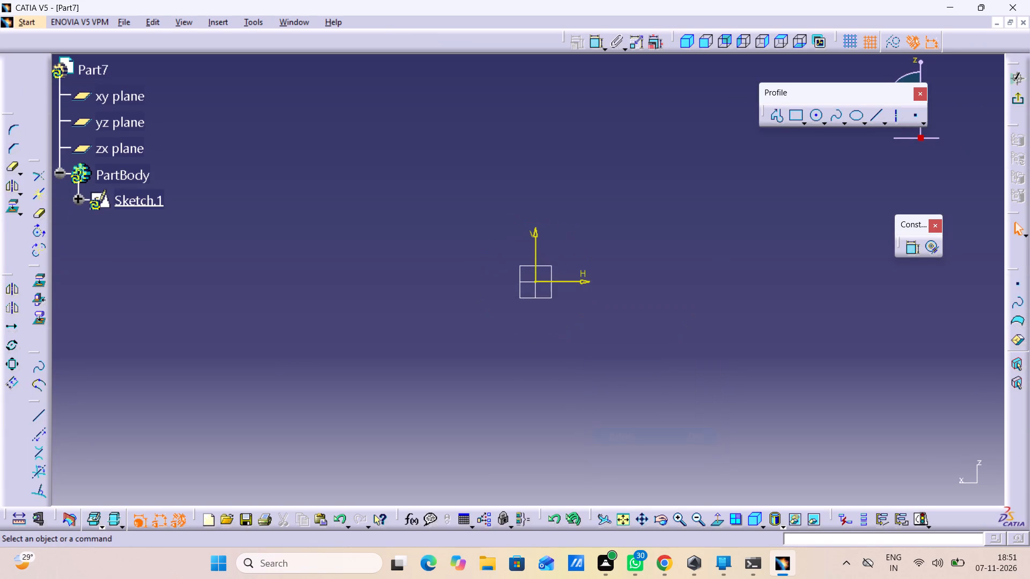
Sketch a closed stepped profile about 110 mm long on the H axis, with steps about 30, 20 and 50 mm high.
{"action": "double_click", "coordinate": [771, 119]}
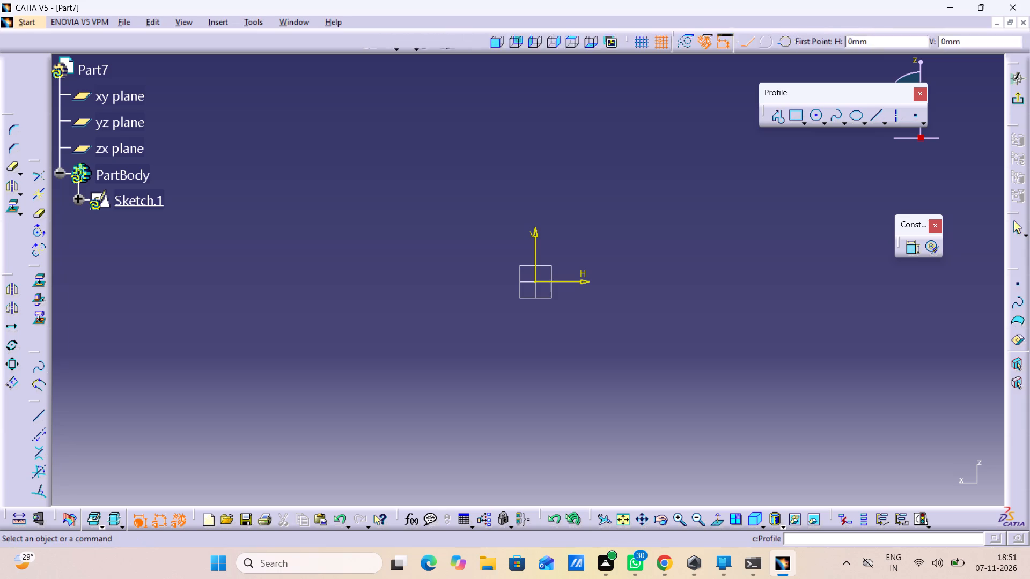
{"action": "left_click", "coordinate": [776, 119]}
{"action": "triple_click", "coordinate": [776, 118]}
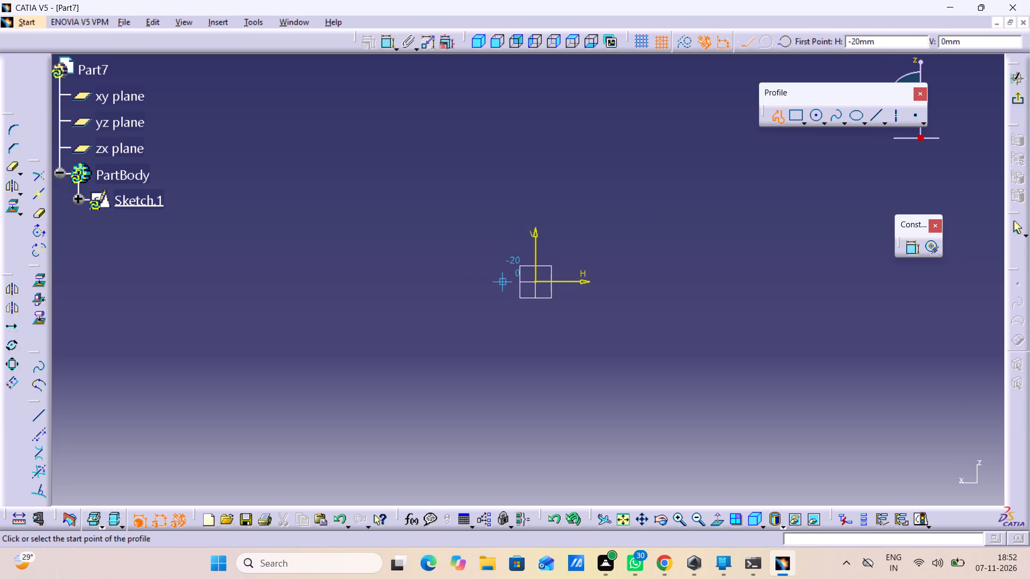
{"action": "left_click", "coordinate": [483, 283]}
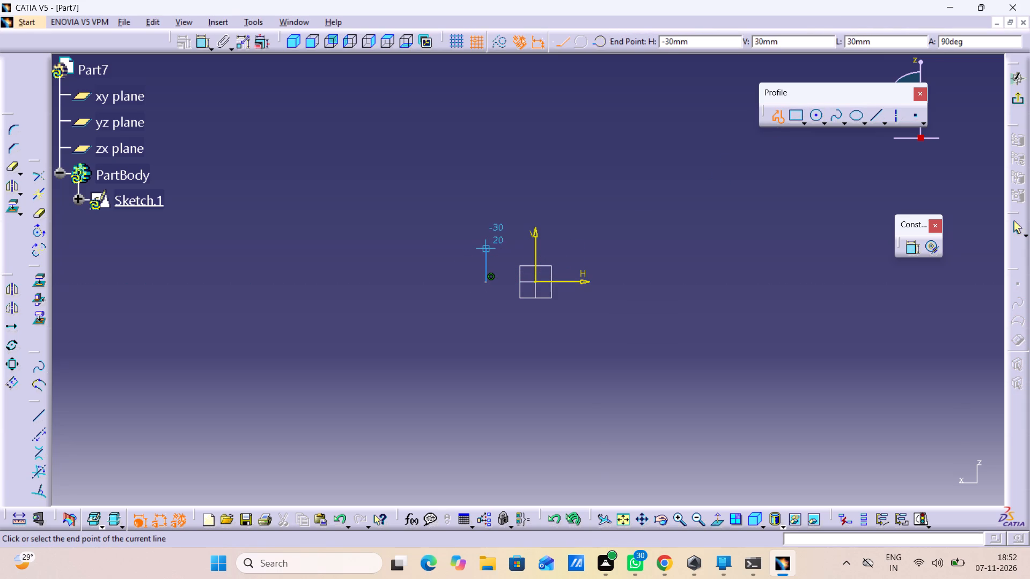
{"action": "left_click", "coordinate": [487, 240]}
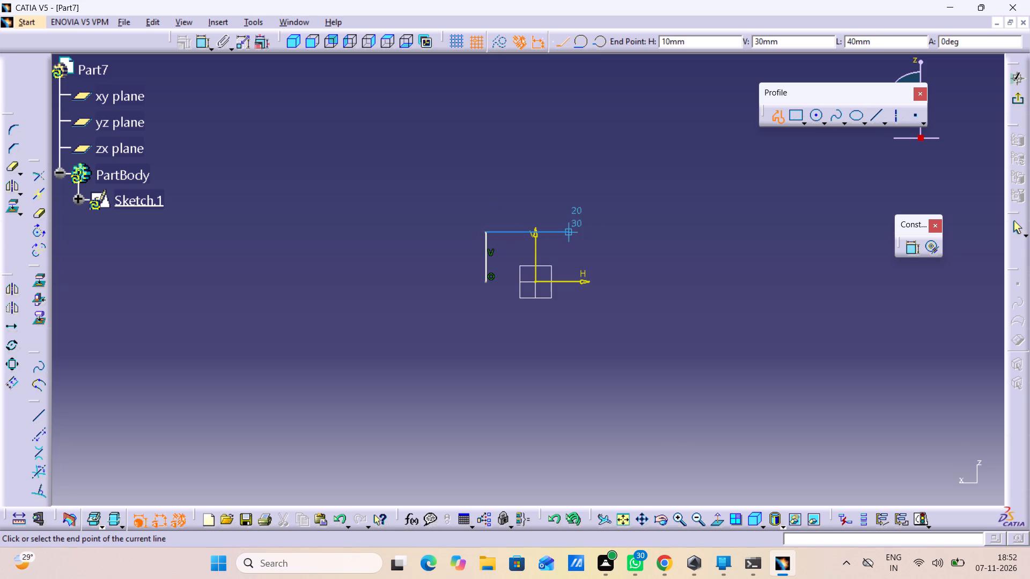
{"action": "left_click", "coordinate": [544, 231]}
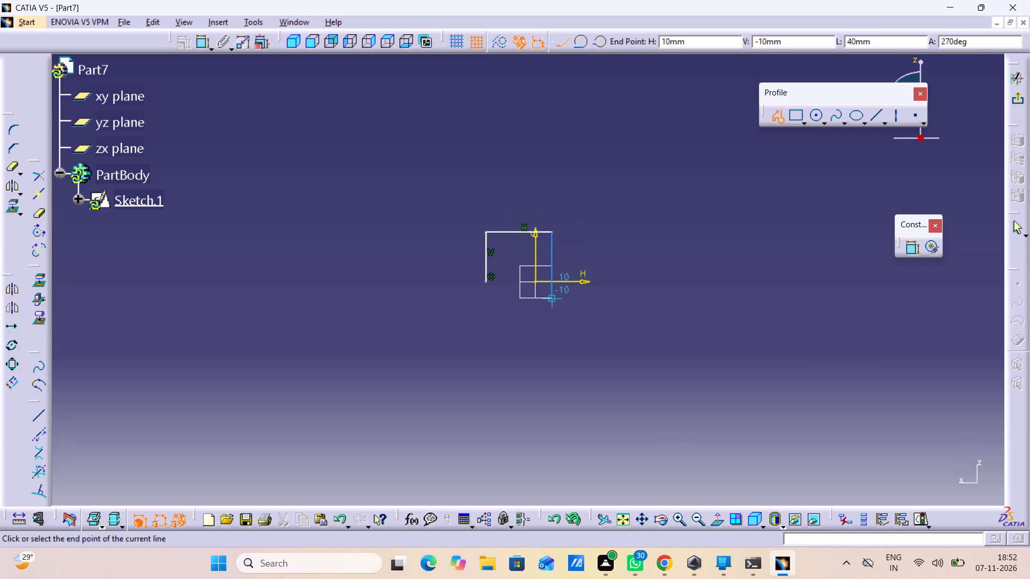
{"action": "left_click", "coordinate": [560, 253]}
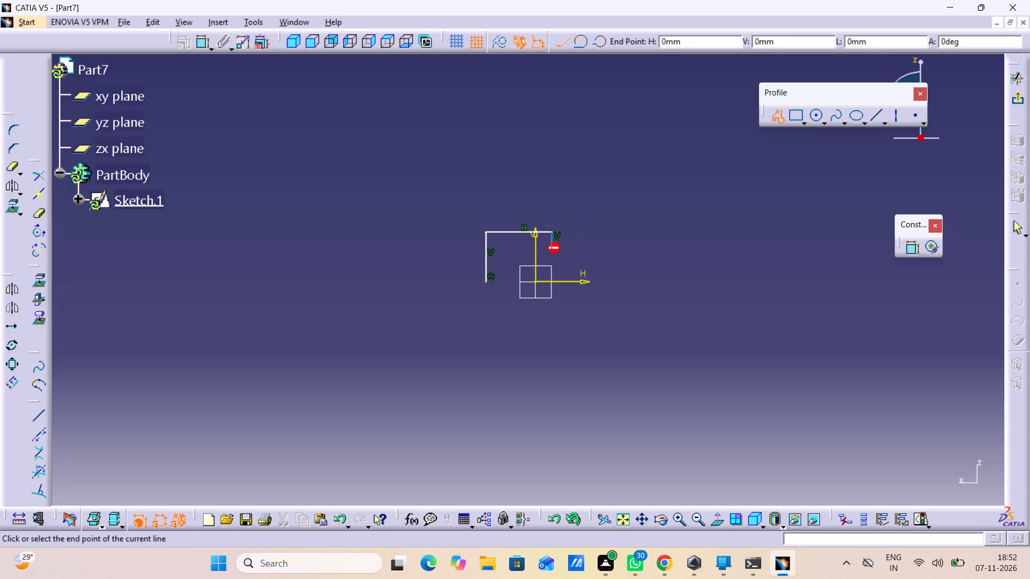
{"action": "left_click", "coordinate": [632, 253]}
{"action": "left_click", "coordinate": [629, 194]}
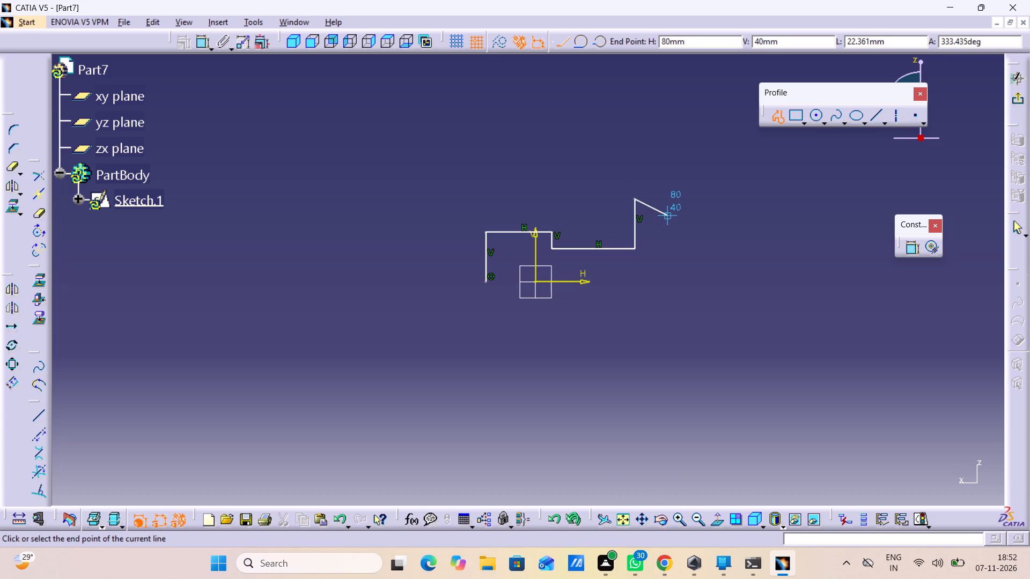
{"action": "left_click", "coordinate": [663, 197]}
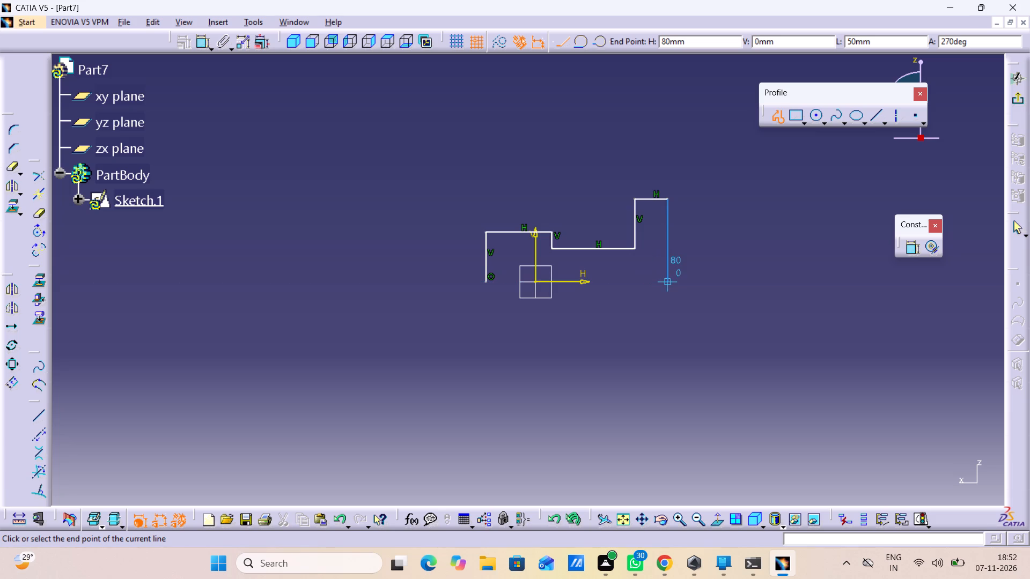
{"action": "left_click_drag", "start_coordinate": [668, 284], "coordinate": [664, 283]}
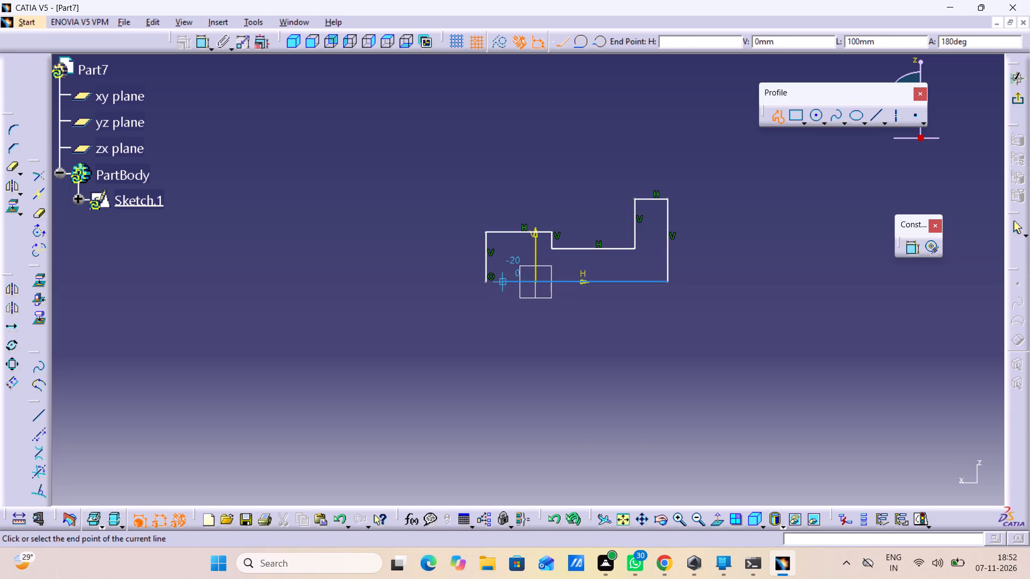
{"action": "left_click", "coordinate": [481, 284]}
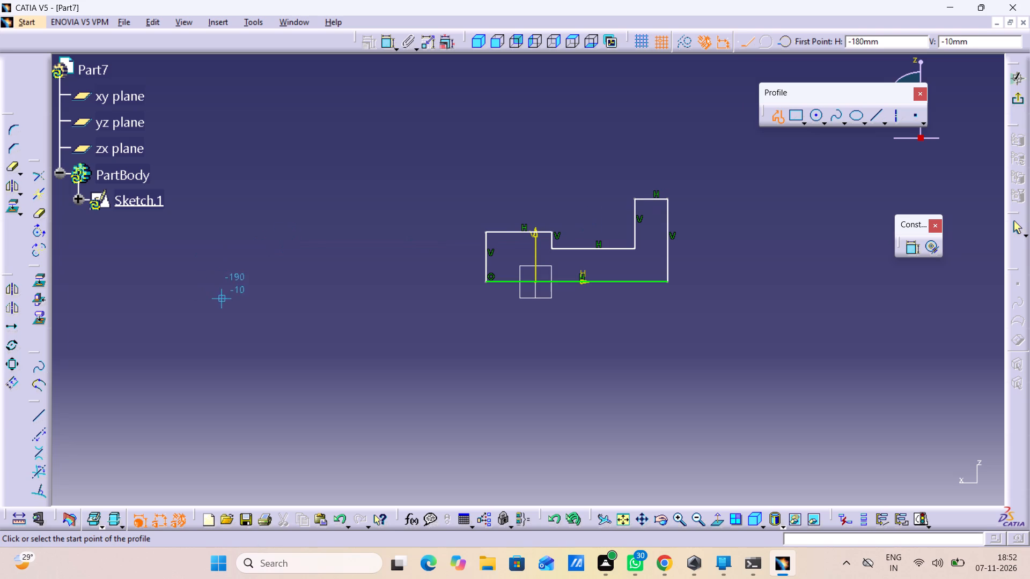
Dimension the height of the profile's left vertical edge.
{"action": "double_click", "coordinate": [913, 250]}
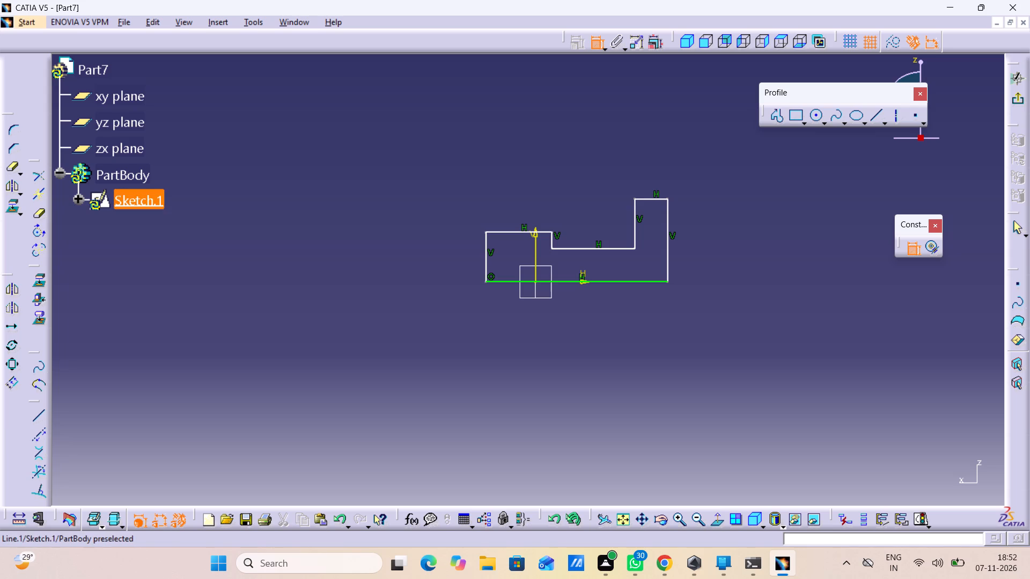
{"action": "left_click", "coordinate": [486, 264]}
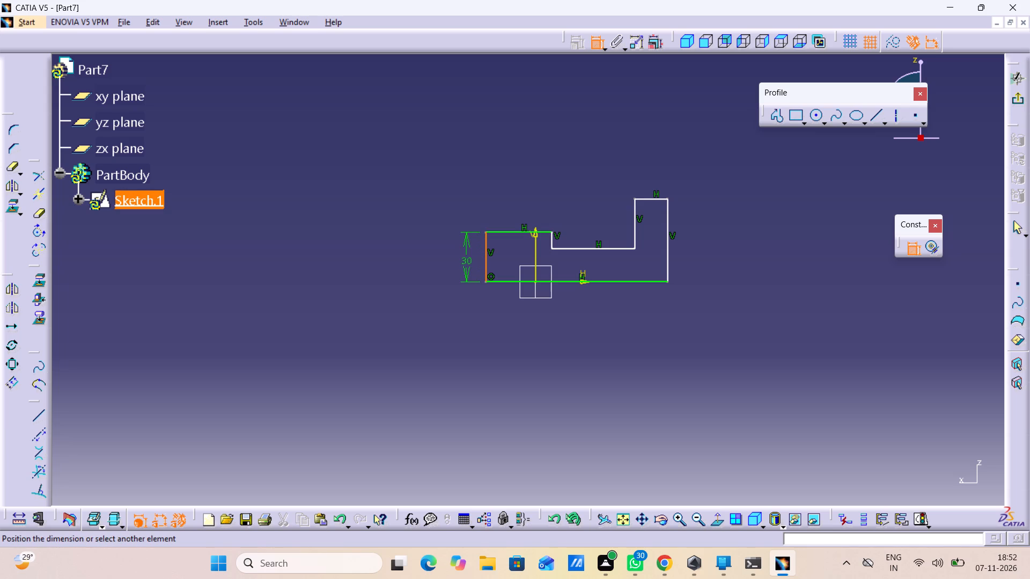
{"action": "left_click", "coordinate": [460, 260]}
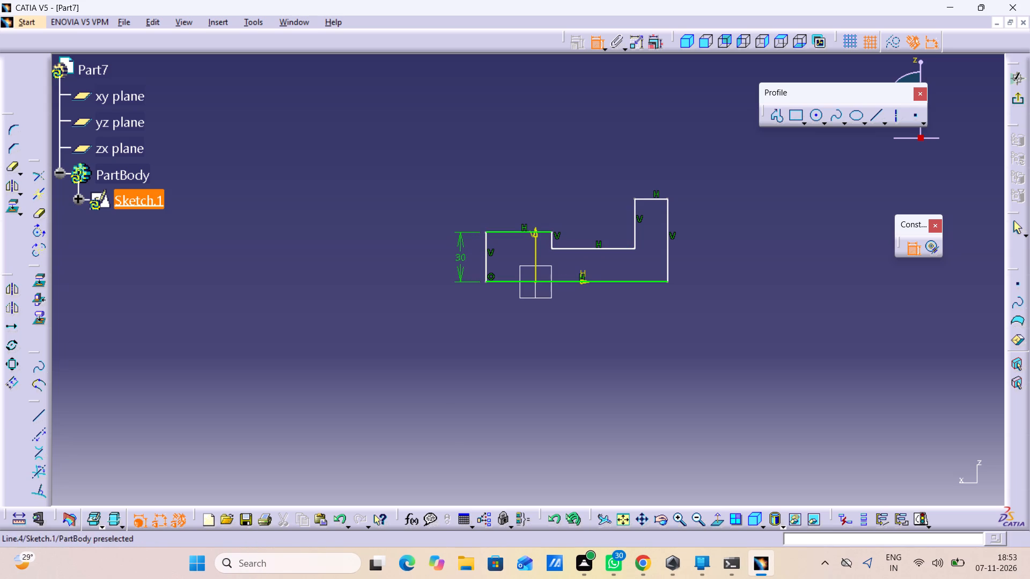
Dimension the upper horizontal edge of the left step and set its length to 35 mm.
{"action": "left_click", "coordinate": [513, 230]}
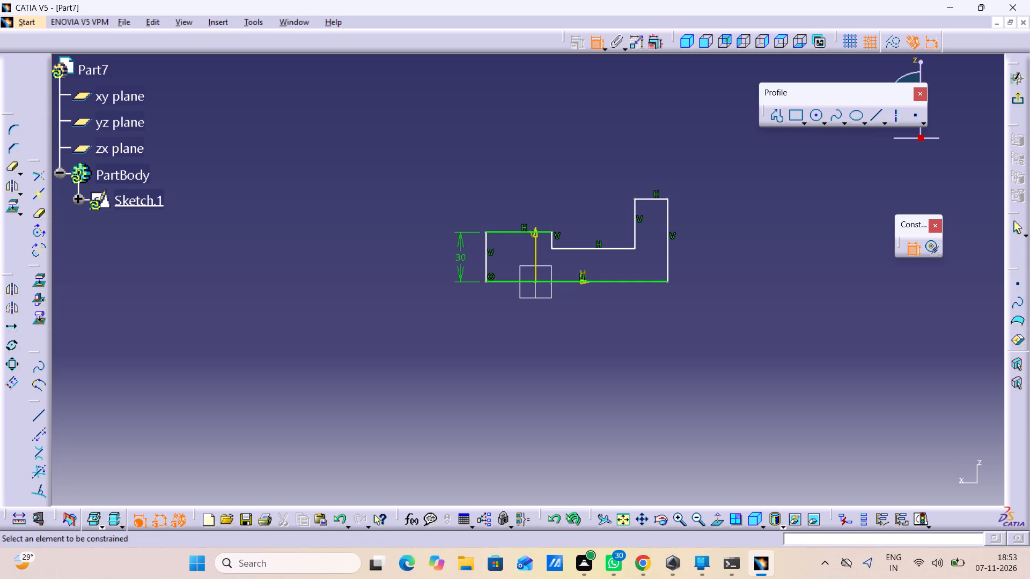
{"action": "left_click", "coordinate": [516, 233]}
{"action": "left_click", "coordinate": [518, 201]}
{"action": "double_click", "coordinate": [517, 197]}
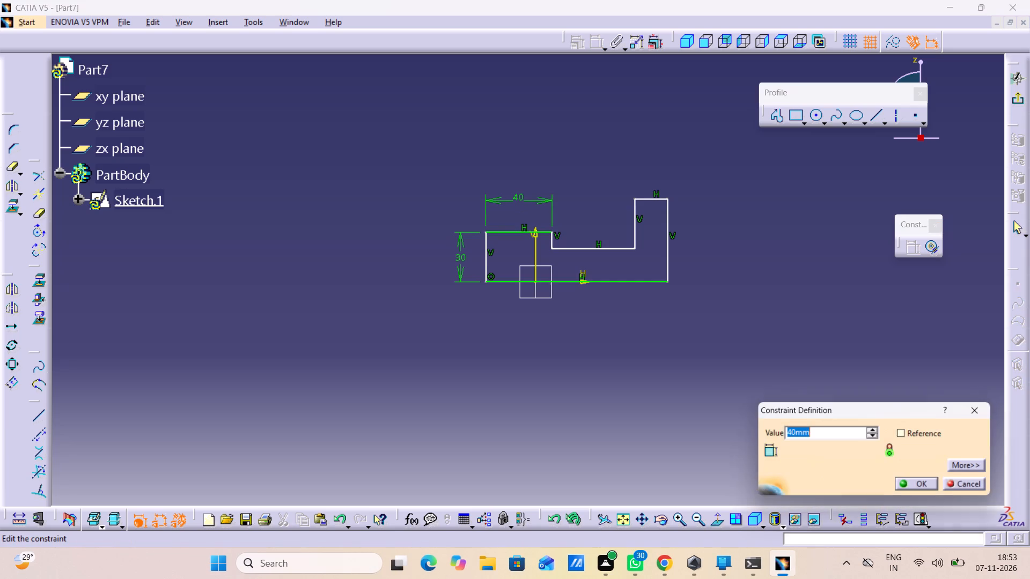
{"action": "type", "text": "35"}
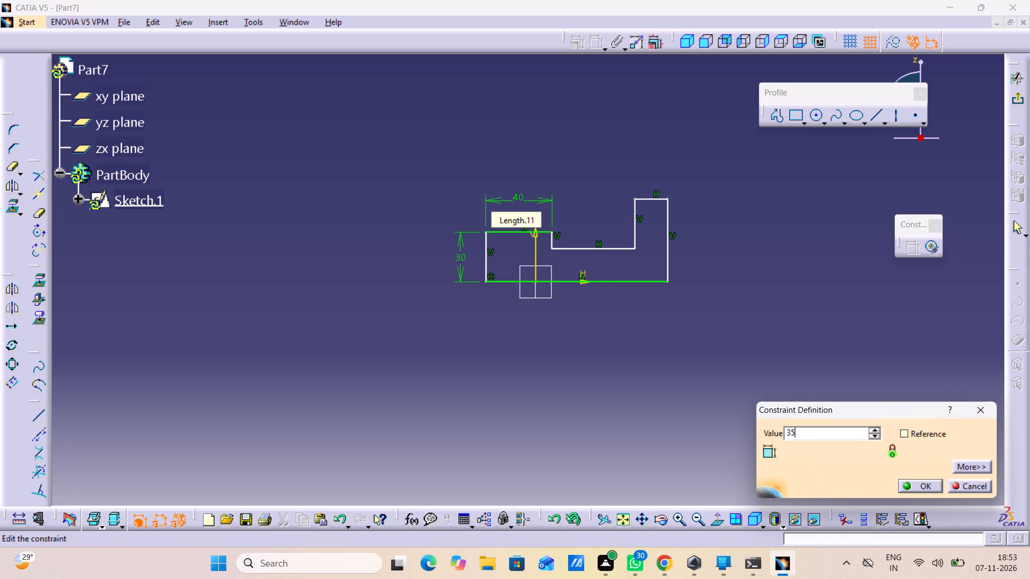
{"action": "key", "text": "Return"}
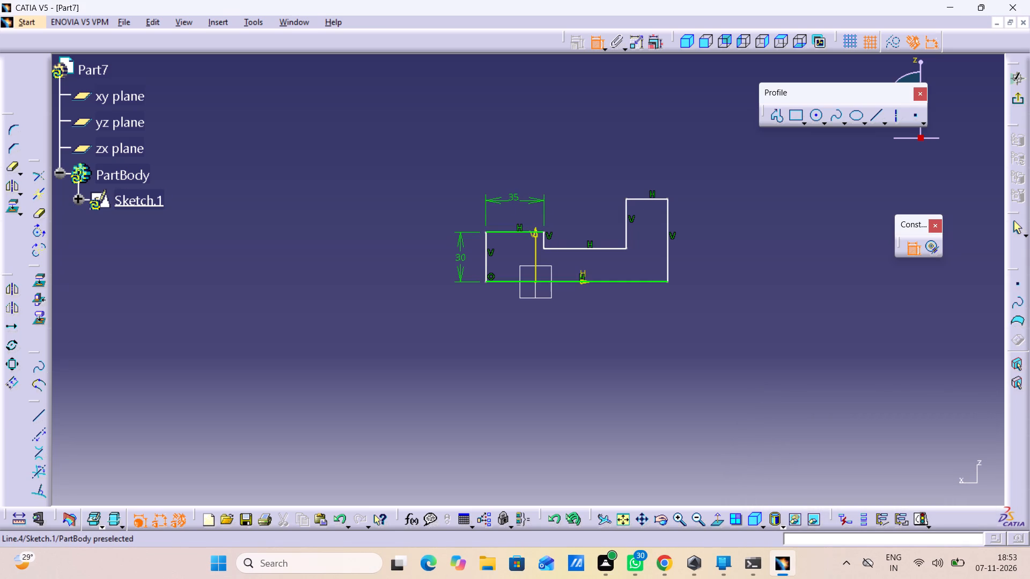
Dimension the middle horizontal edge's height above the base line and set it to 50 mm.
{"action": "left_click", "coordinate": [598, 246]}
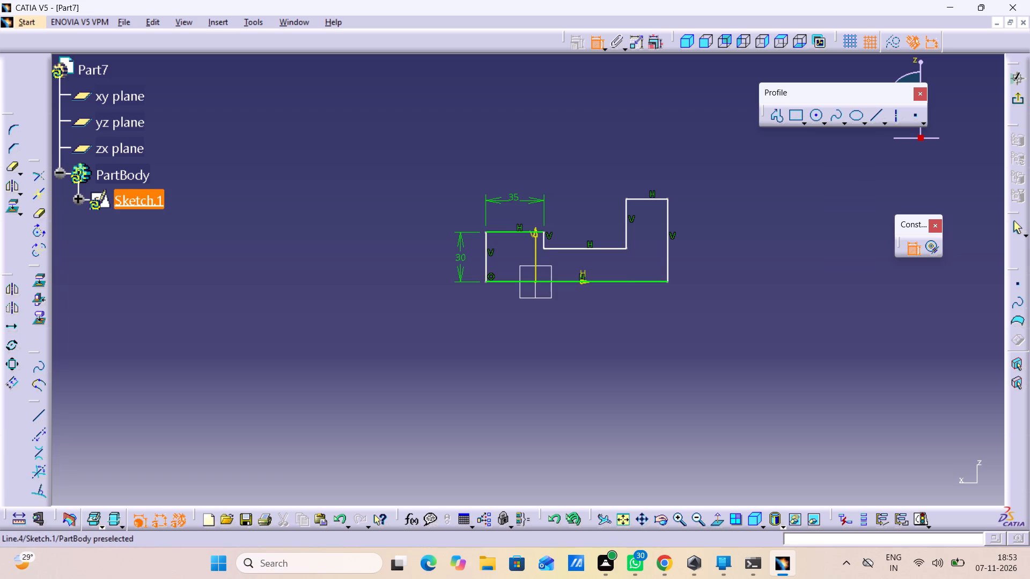
{"action": "left_click", "coordinate": [605, 283]}
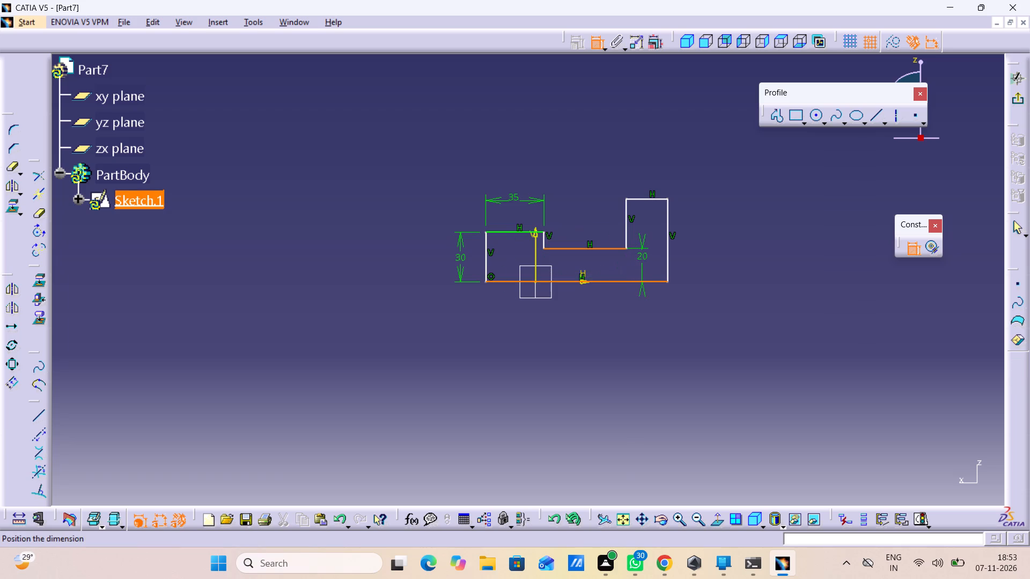
{"action": "left_click", "coordinate": [639, 271]}
{"action": "left_click", "coordinate": [635, 264]}
{"action": "left_click_drag", "start_coordinate": [635, 264], "coordinate": [640, 261]}
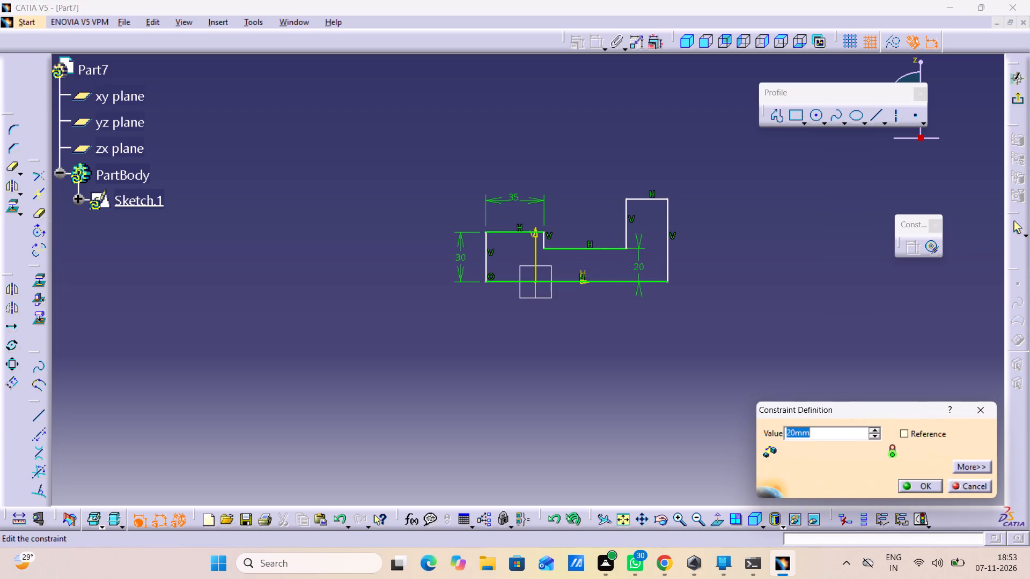
{"action": "type", "text": "50"}
{"action": "key", "text": "Return"}
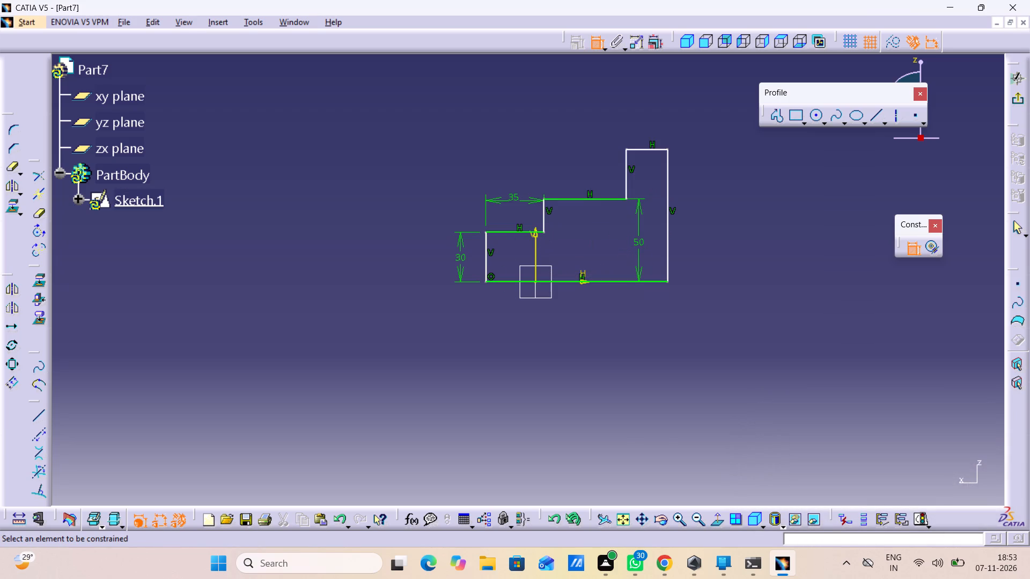
Set the middle section's height above the base line to 25 mm.
{"action": "double_click", "coordinate": [639, 246]}
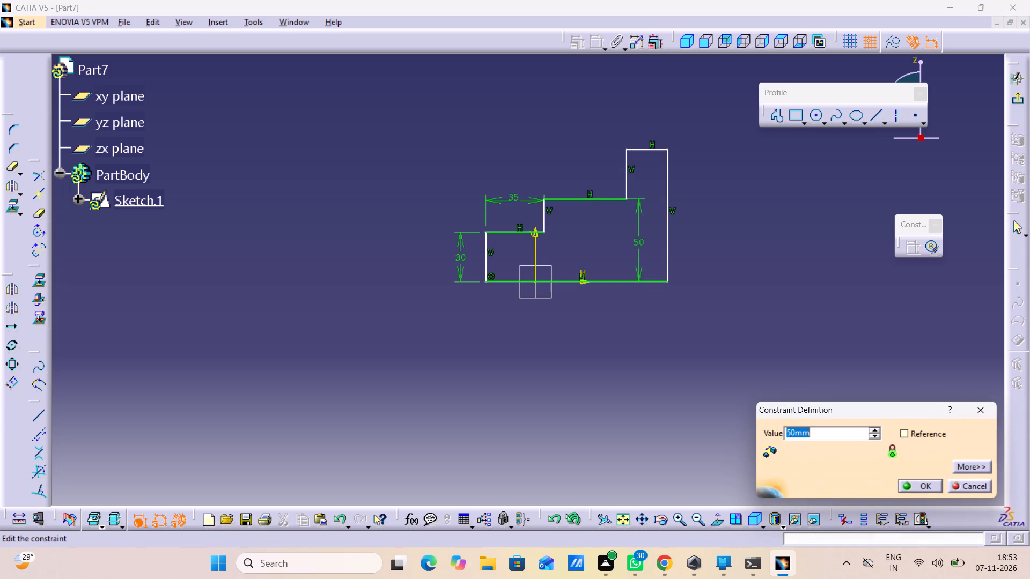
{"action": "type", "text": "25"}
{"action": "key", "text": "Return"}
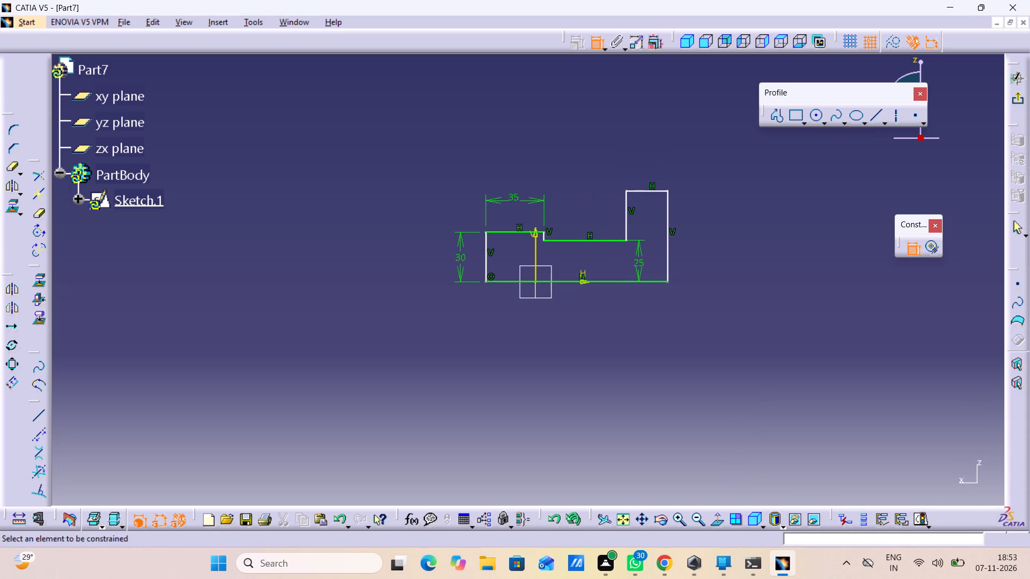
Dimension the flange's top edge from the base line and set its height to 50 mm.
{"action": "left_click", "coordinate": [650, 190]}
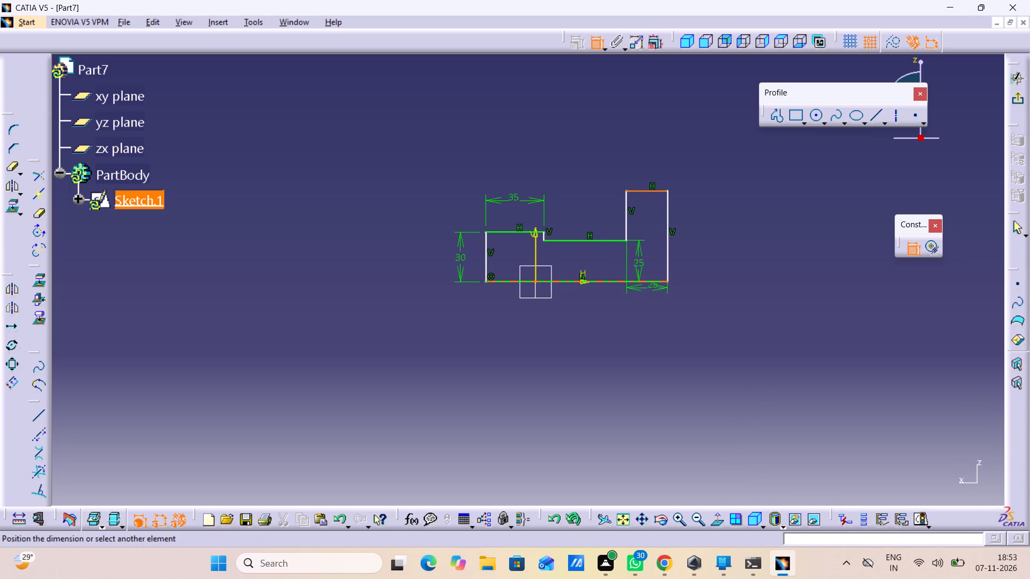
{"action": "left_click", "coordinate": [652, 281]}
{"action": "left_click", "coordinate": [707, 254]}
{"action": "double_click", "coordinate": [705, 248]}
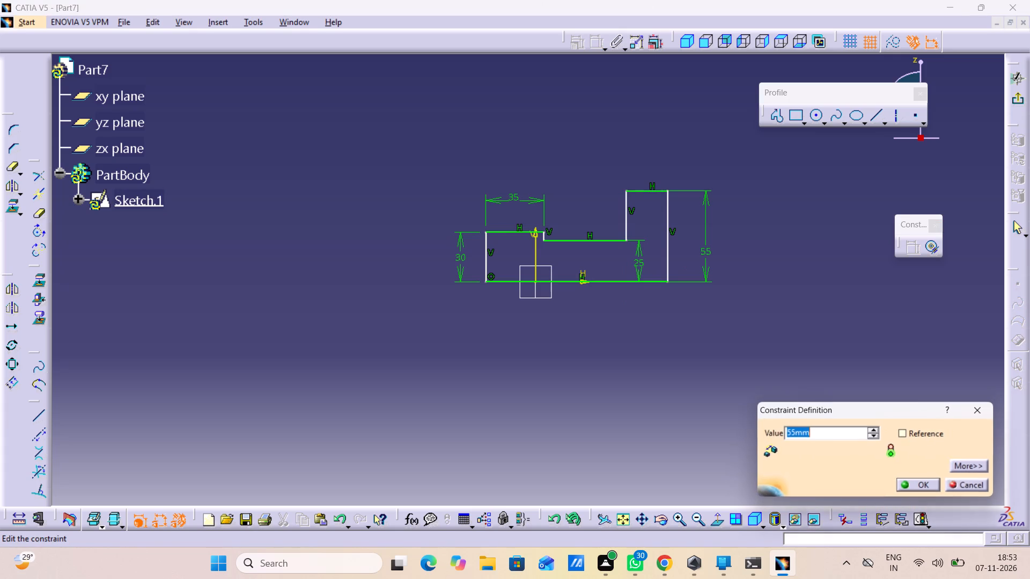
{"action": "type", "text": "50"}
{"action": "key", "text": "Return"}
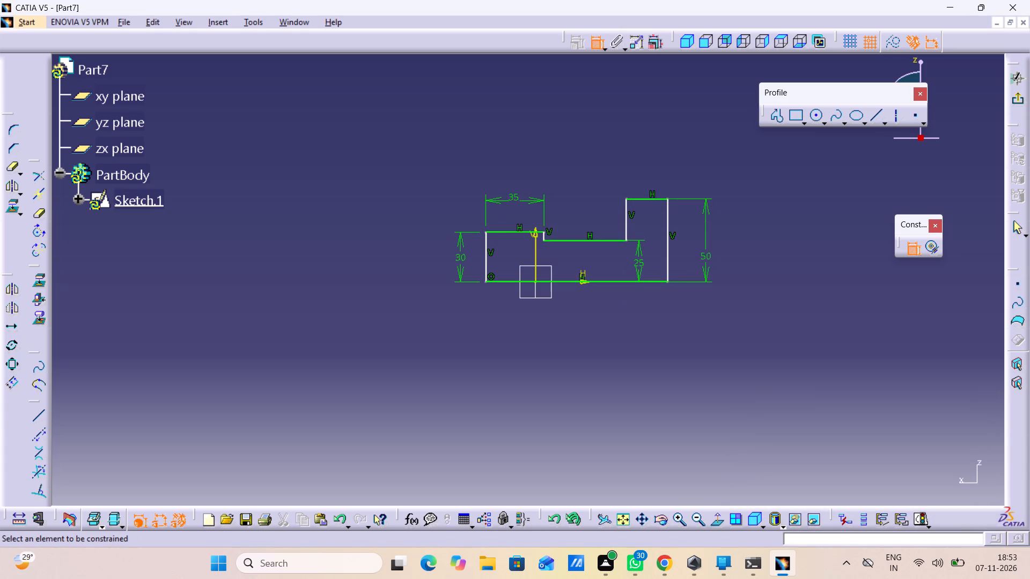
Constrain the profile's left and right end edges to be symmetric about the sketch's vertical axis.
{"action": "left_click", "coordinate": [667, 239]}
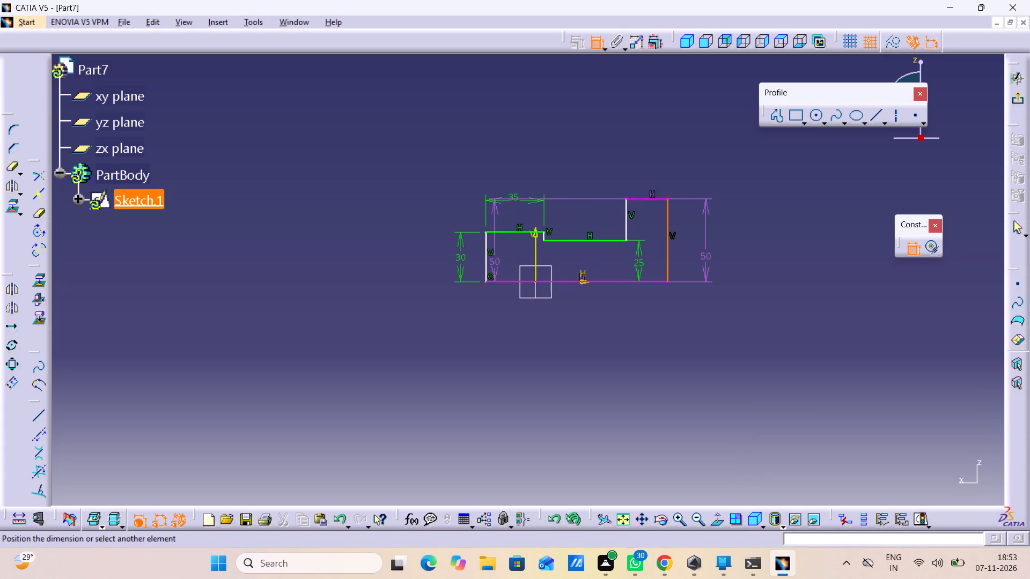
{"action": "left_click", "coordinate": [485, 256]}
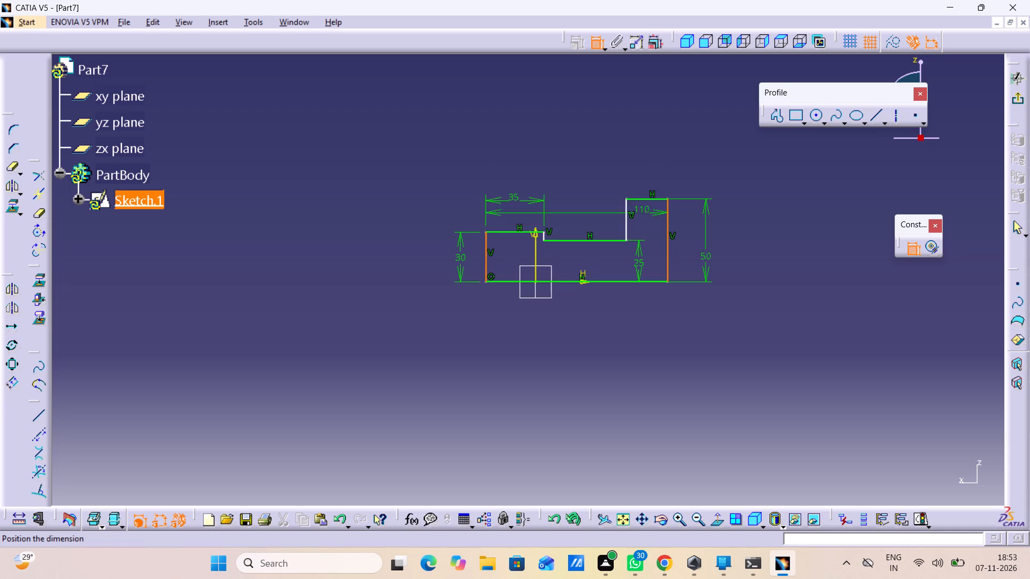
{"action": "right_click", "coordinate": [621, 155]}
{"action": "left_click", "coordinate": [673, 287]}
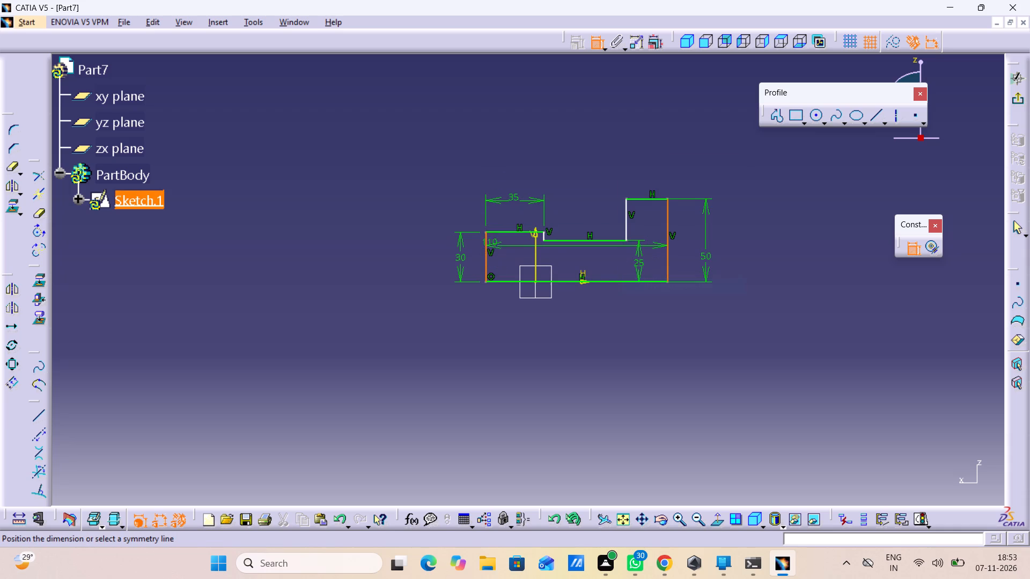
{"action": "left_click", "coordinate": [538, 244]}
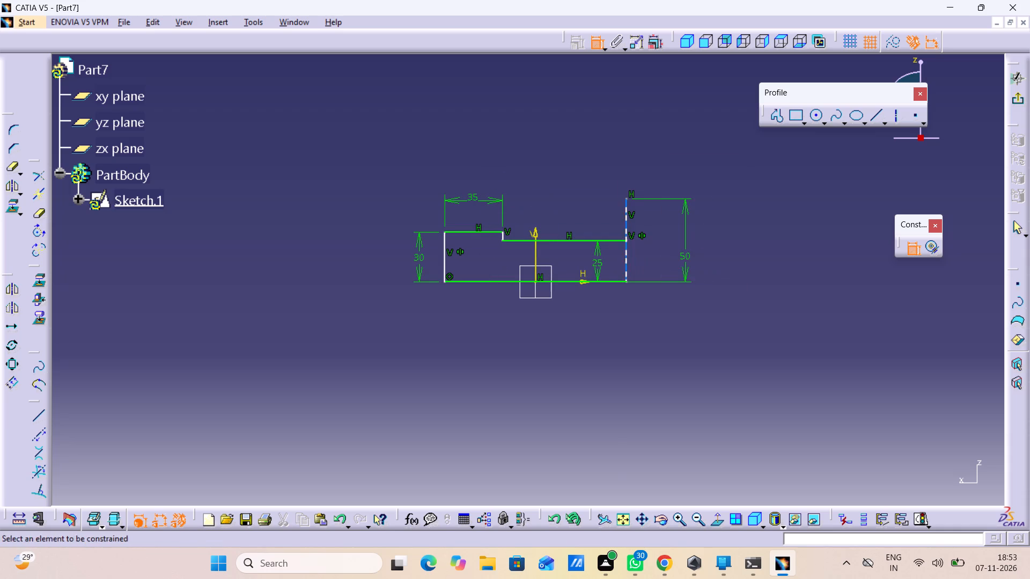
{"action": "left_click", "coordinate": [910, 253]}
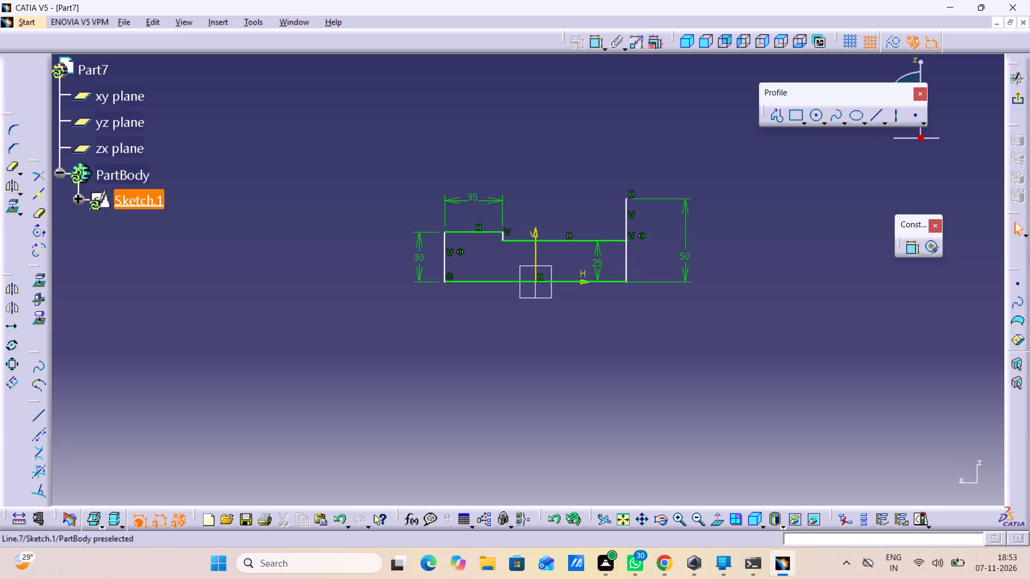
Pull the right end edge outward so the flange is about 15 mm wide.
{"action": "left_click_drag", "start_coordinate": [625, 259], "coordinate": [660, 261]}
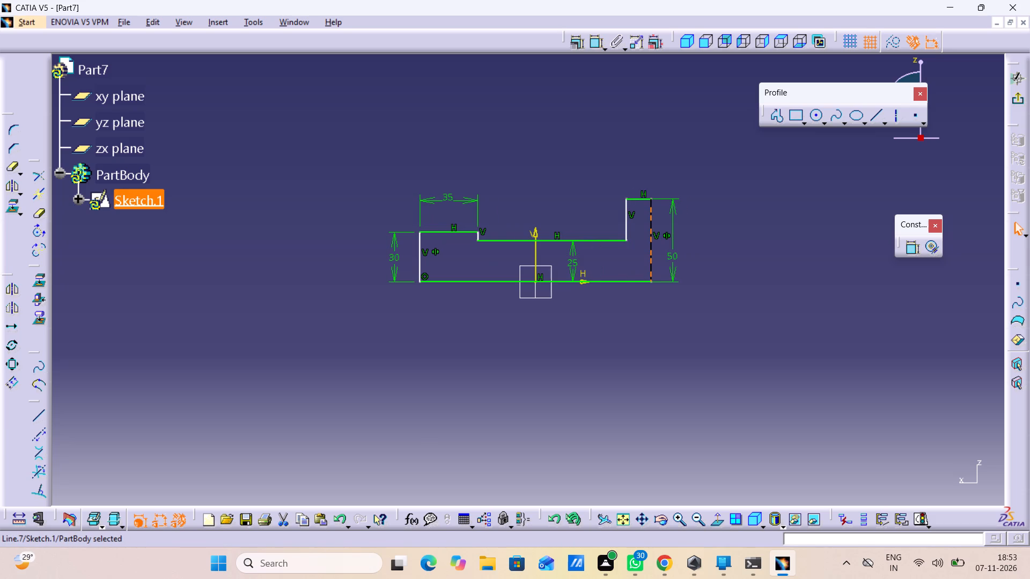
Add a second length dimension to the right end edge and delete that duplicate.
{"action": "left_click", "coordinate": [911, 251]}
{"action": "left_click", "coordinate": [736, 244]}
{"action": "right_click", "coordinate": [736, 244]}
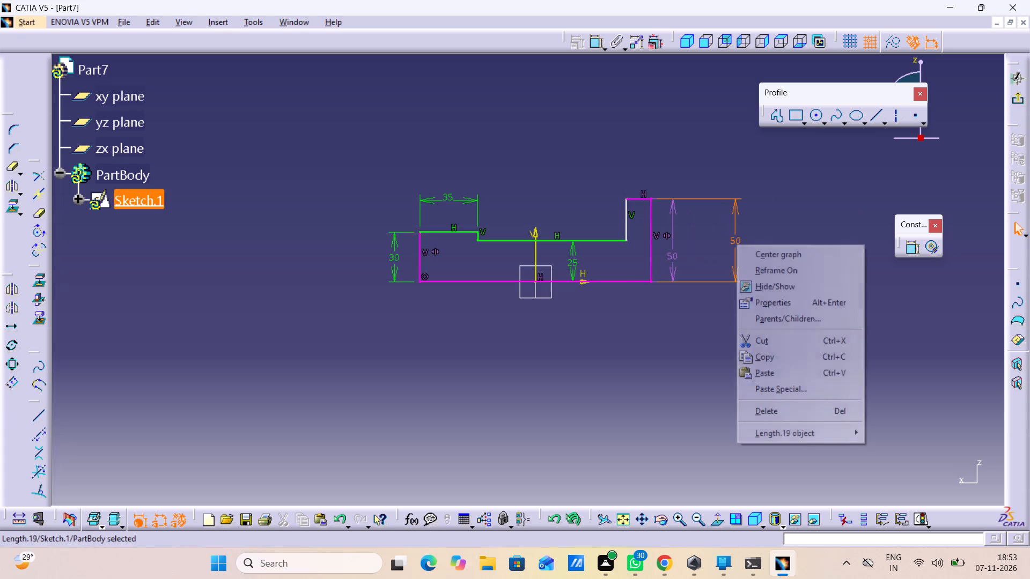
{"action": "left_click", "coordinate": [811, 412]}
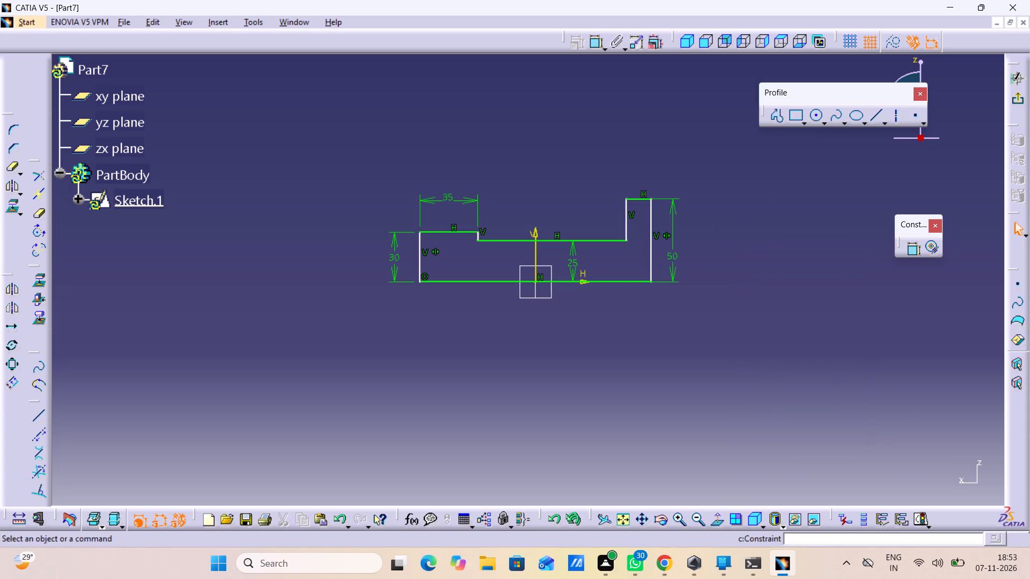
Dimension the width of the flange along its top edge.
{"action": "left_click", "coordinate": [917, 251]}
{"action": "left_click_drag", "start_coordinate": [638, 197], "coordinate": [638, 192]}
{"action": "left_click", "coordinate": [639, 162]}
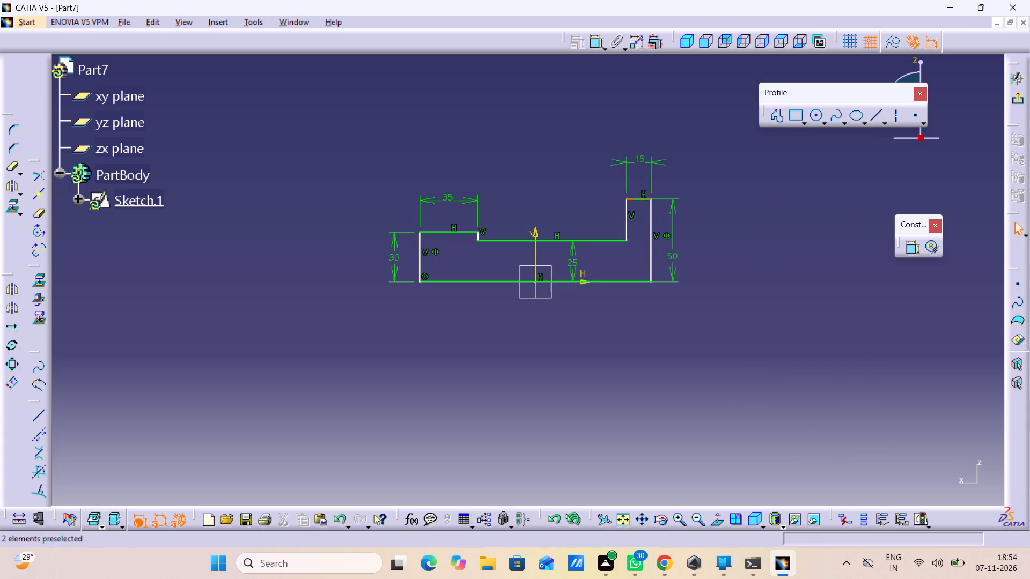
Set the flange width dimension to 10 mm.
{"action": "double_click", "coordinate": [638, 160]}
{"action": "type", "text": "10"}
{"action": "key", "text": "Return"}
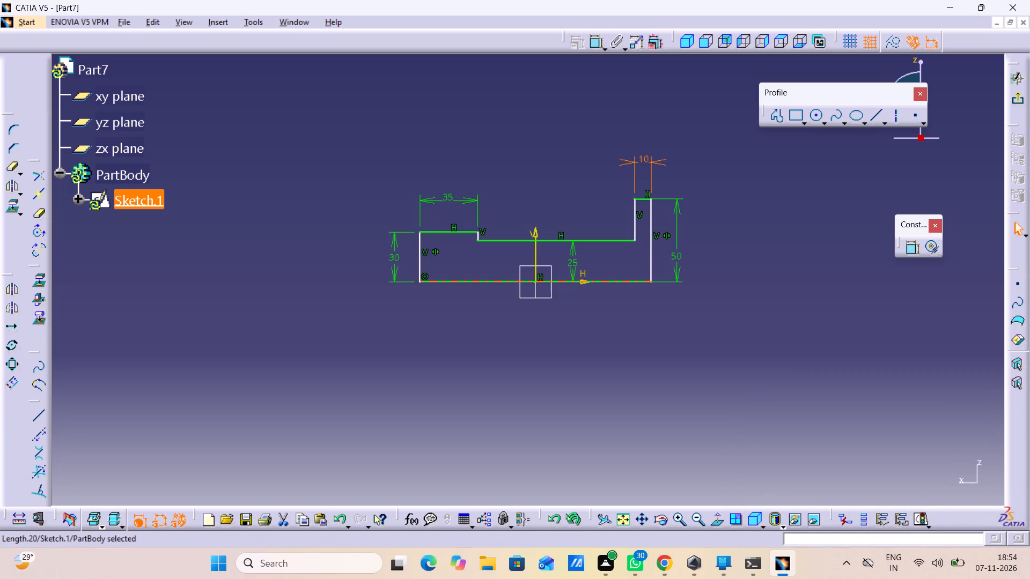
Dimension the overall length between the profile's two end edges, set it to 90 mm and leave the sketch.
{"action": "left_click", "coordinate": [418, 283]}
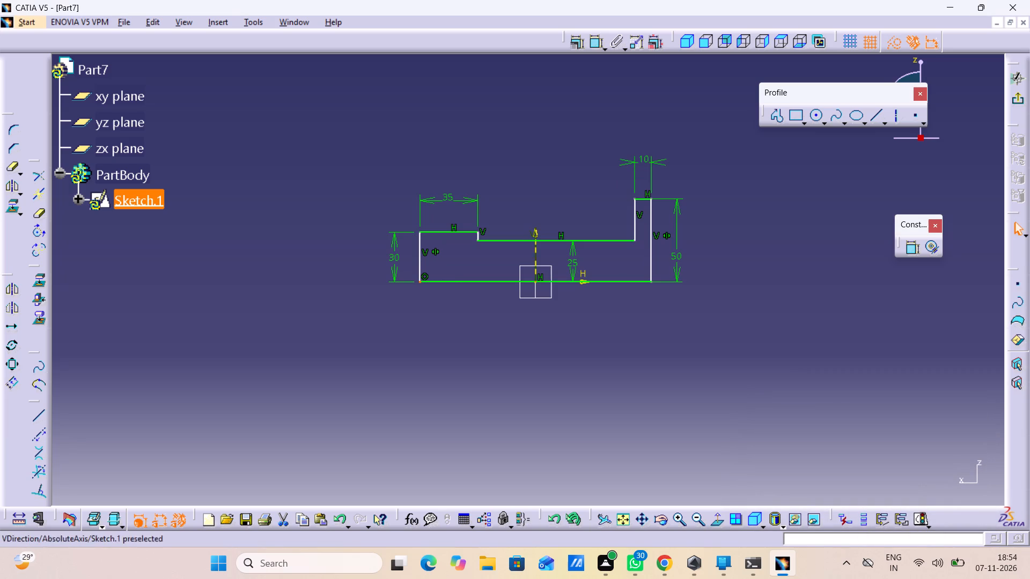
{"action": "left_click_drag", "start_coordinate": [651, 248], "coordinate": [649, 258]}
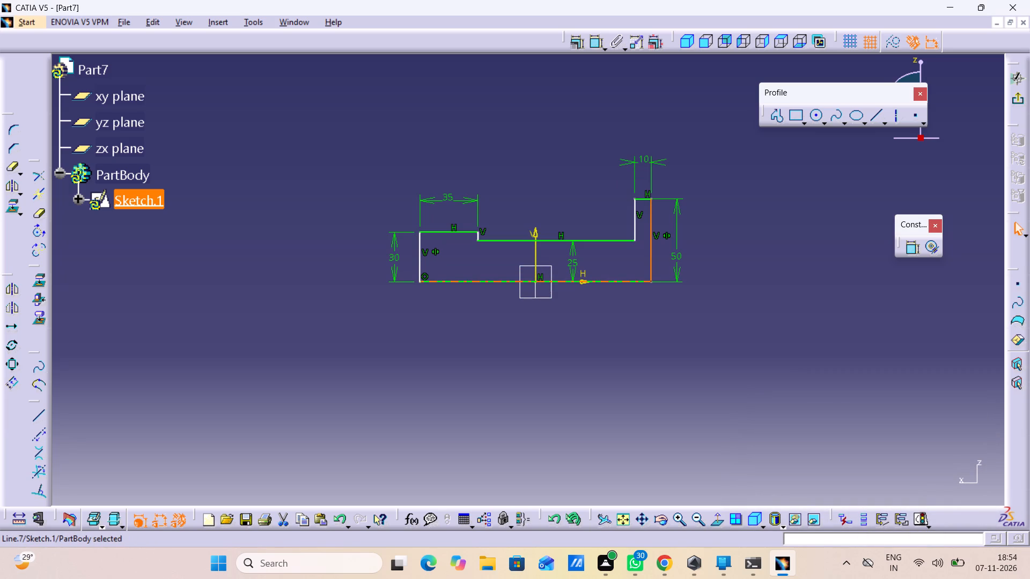
{"action": "double_click", "coordinate": [904, 249]}
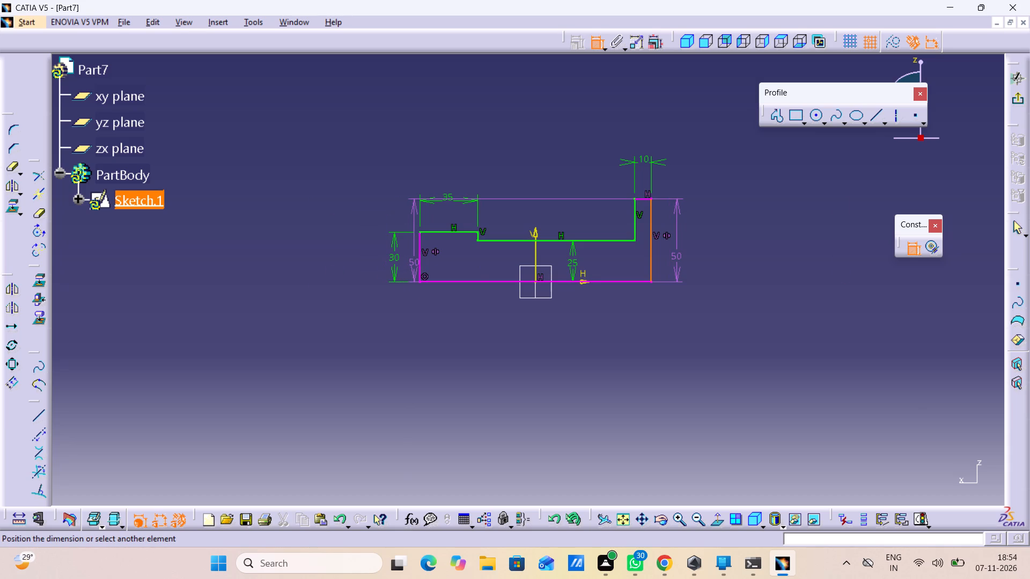
{"action": "left_click_drag", "start_coordinate": [419, 261], "coordinate": [420, 271]}
{"action": "left_click", "coordinate": [542, 363]}
{"action": "left_click", "coordinate": [536, 357]}
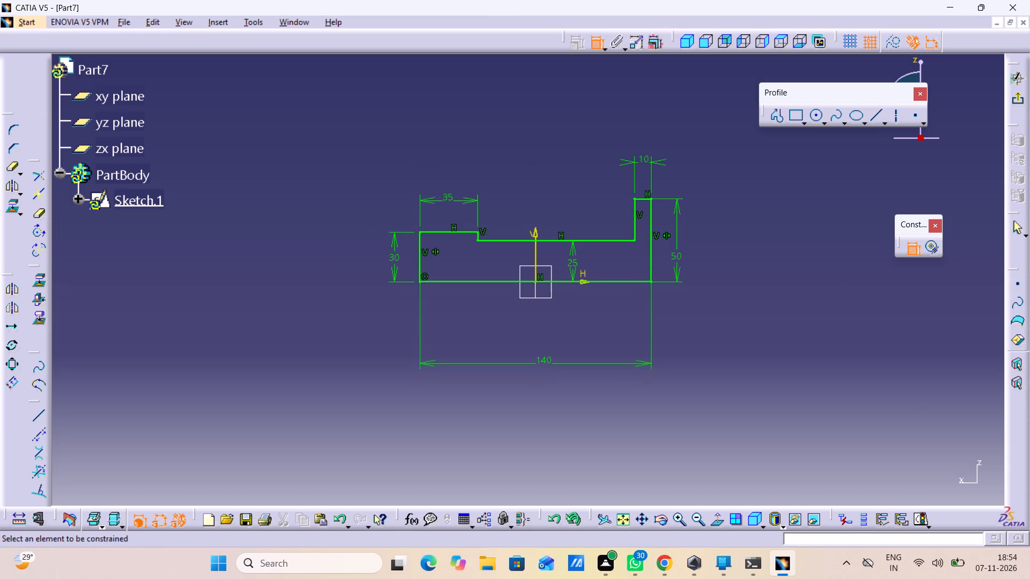
{"action": "double_click", "coordinate": [536, 357]}
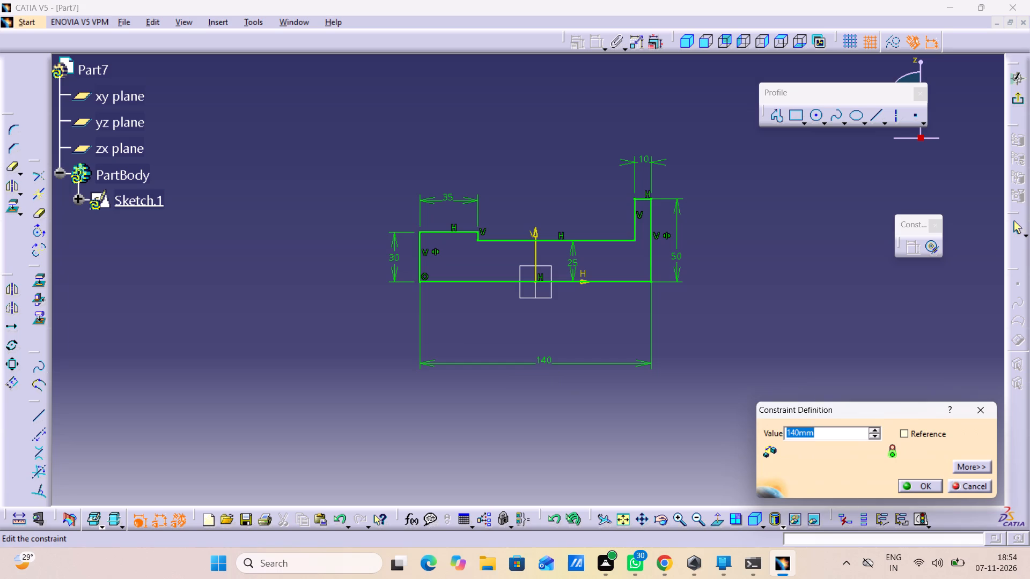
{"action": "type", "text": "90"}
{"action": "key", "text": "Return"}
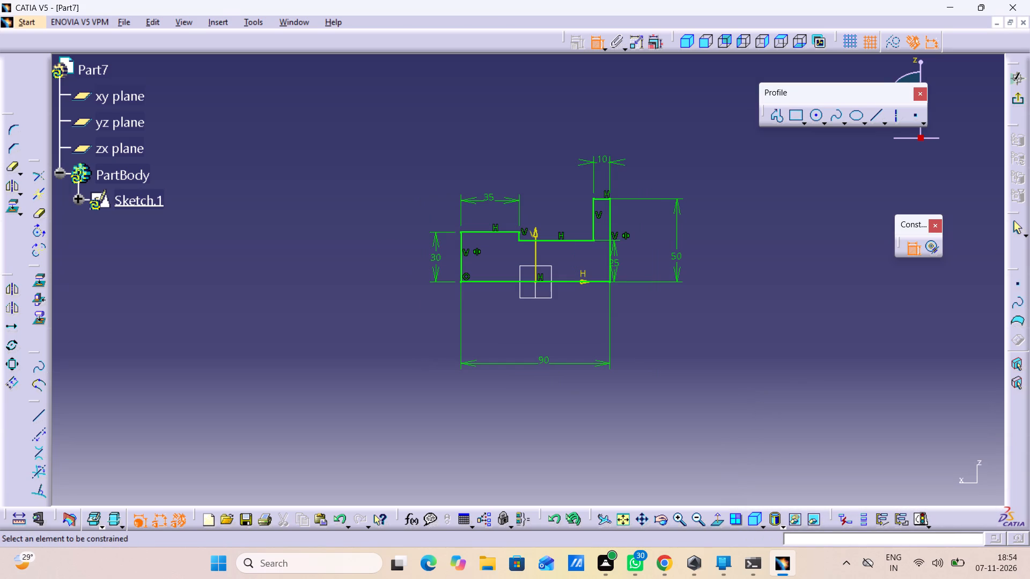
{"action": "left_click", "coordinate": [1017, 107]}
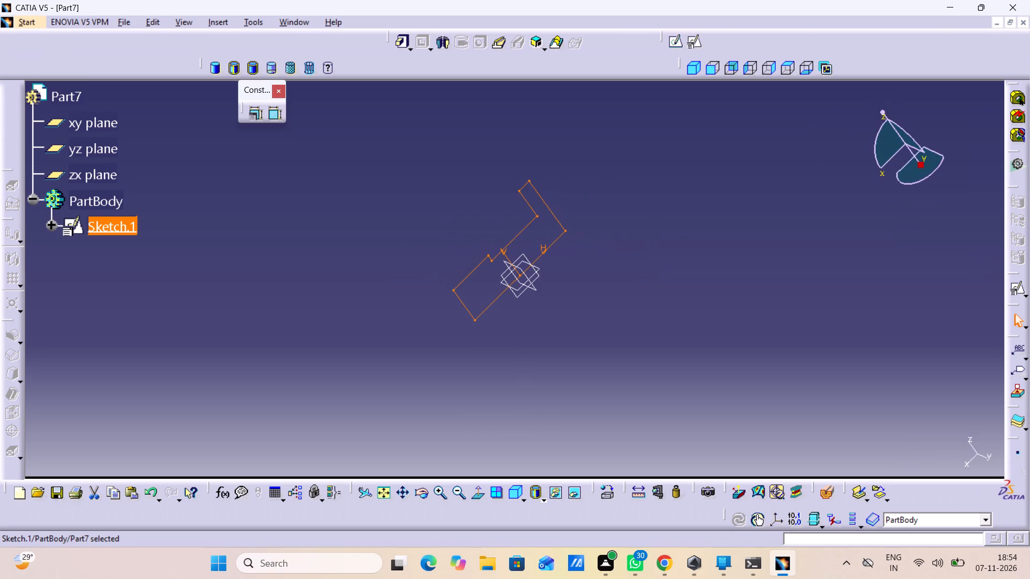
Revolve the profile sketch 360 degrees about its long bottom edge with the Shaft command.
{"action": "left_click", "coordinate": [453, 42]}
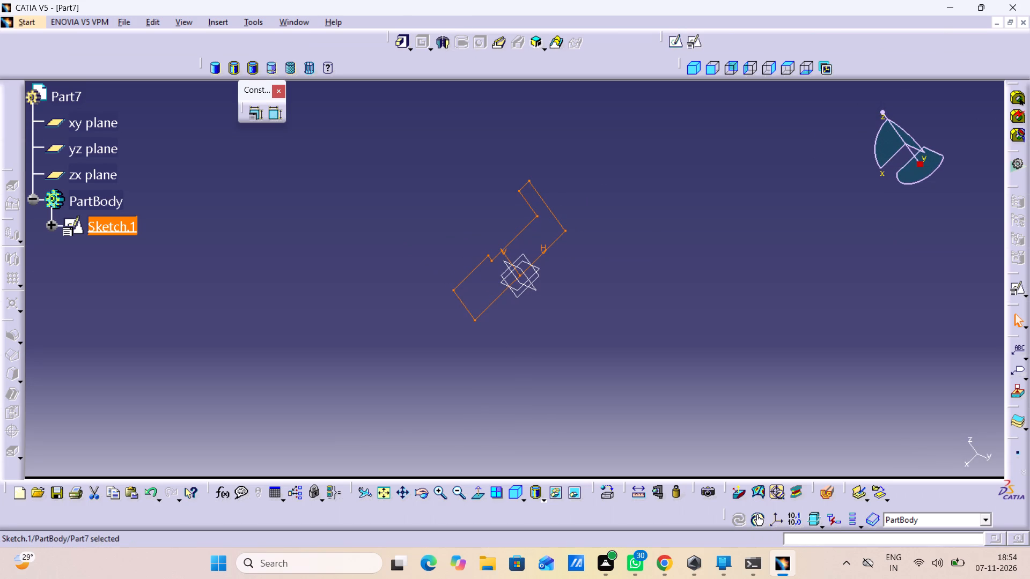
{"action": "left_click", "coordinate": [446, 42]}
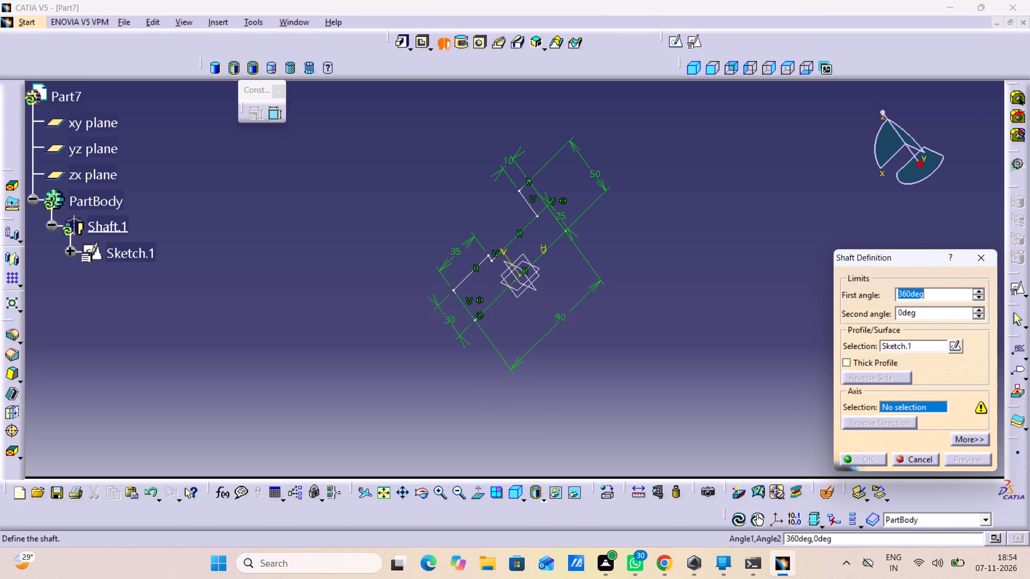
{"action": "left_click", "coordinate": [491, 302]}
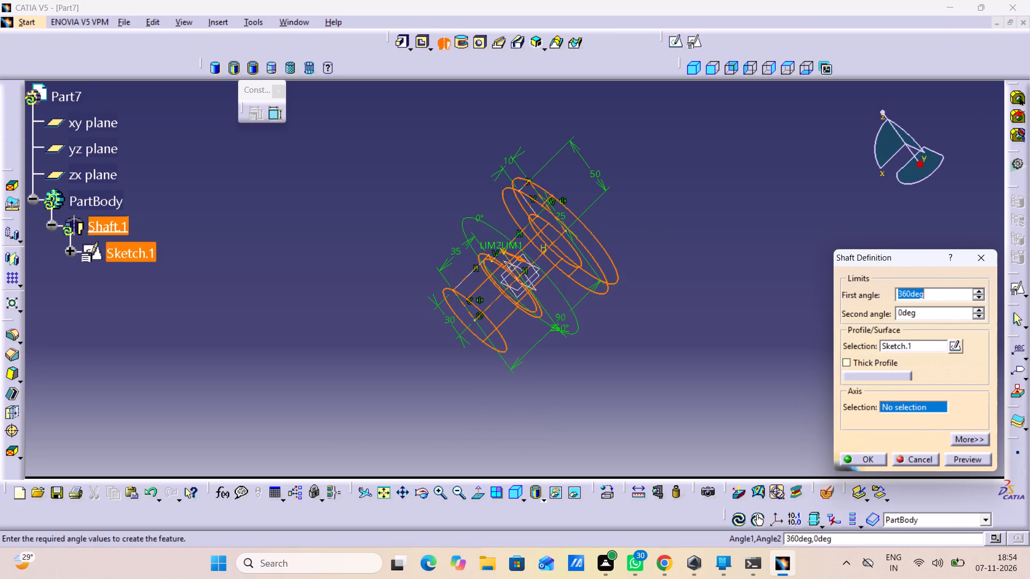
{"action": "left_click", "coordinate": [957, 452]}
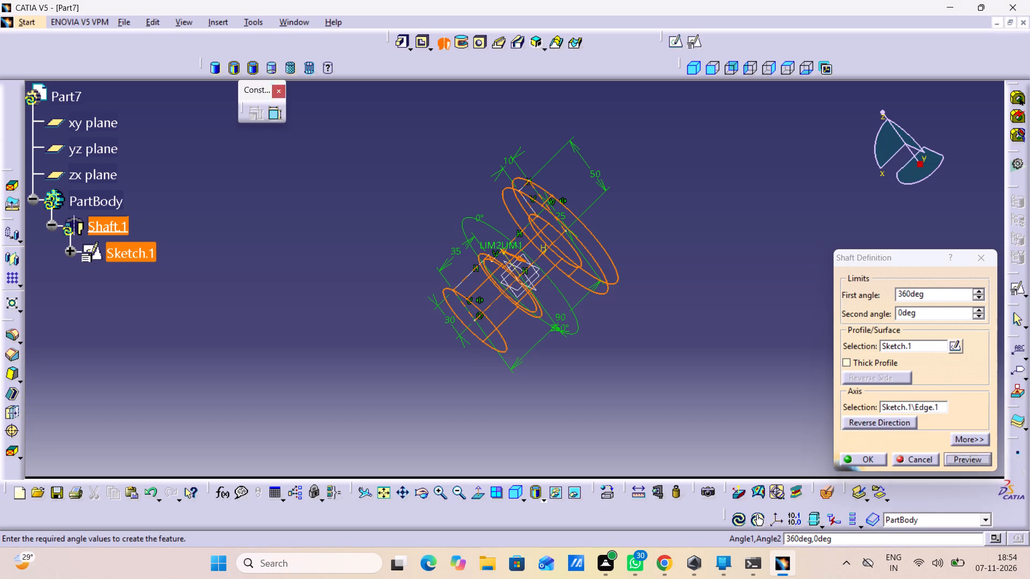
{"action": "left_click", "coordinate": [841, 458]}
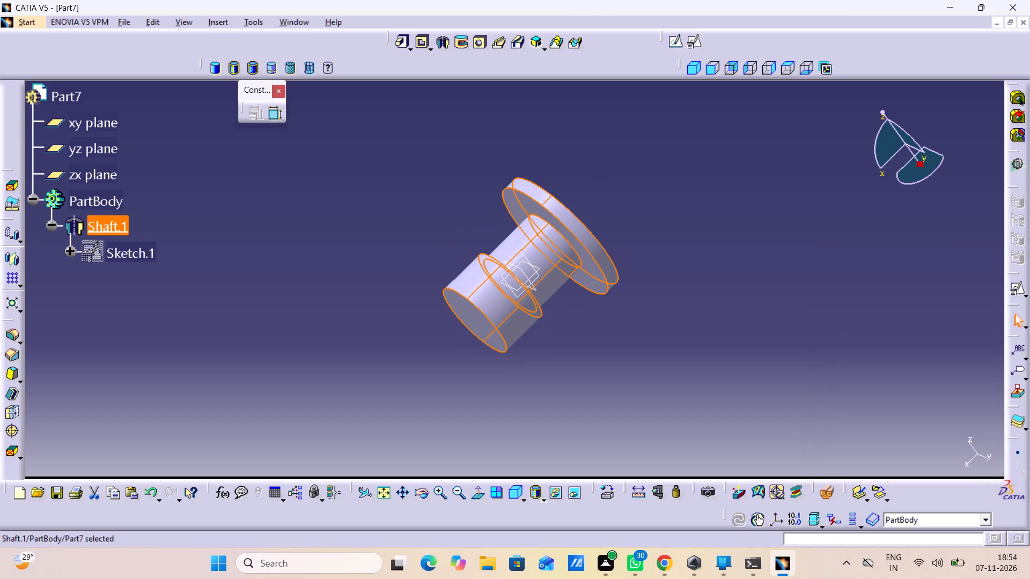
{"action": "left_click", "coordinate": [669, 440]}
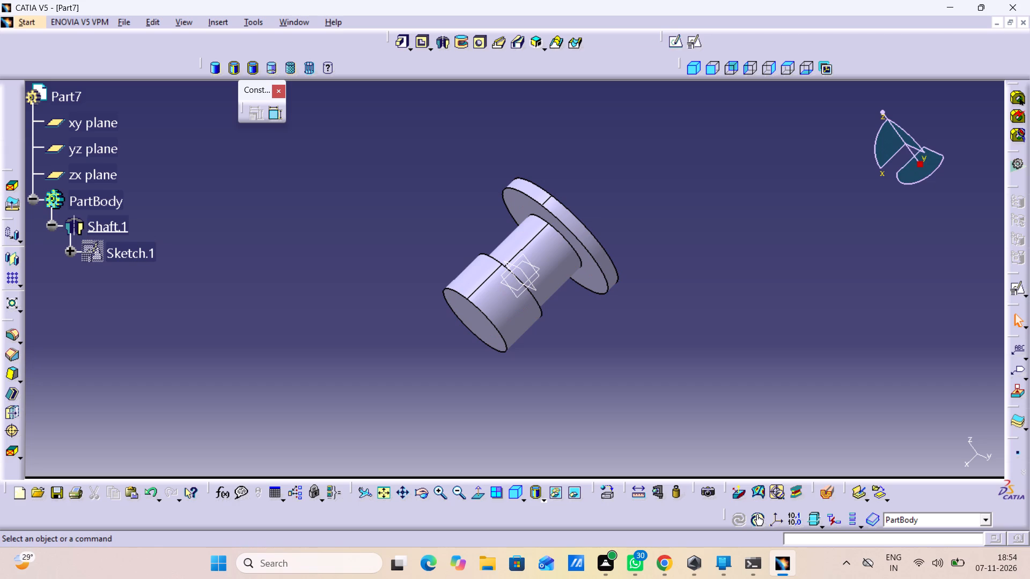
On the end face opposite the flange, create a positioned sketch and draw an origin-centred circle about 45 mm in diameter.
{"action": "left_click", "coordinate": [471, 336]}
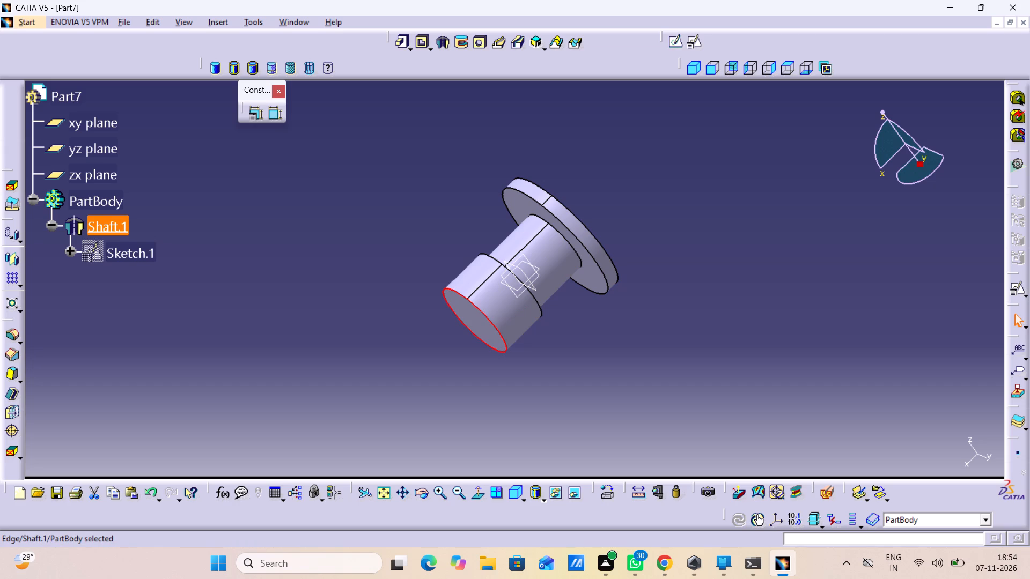
{"action": "left_click", "coordinate": [689, 45]}
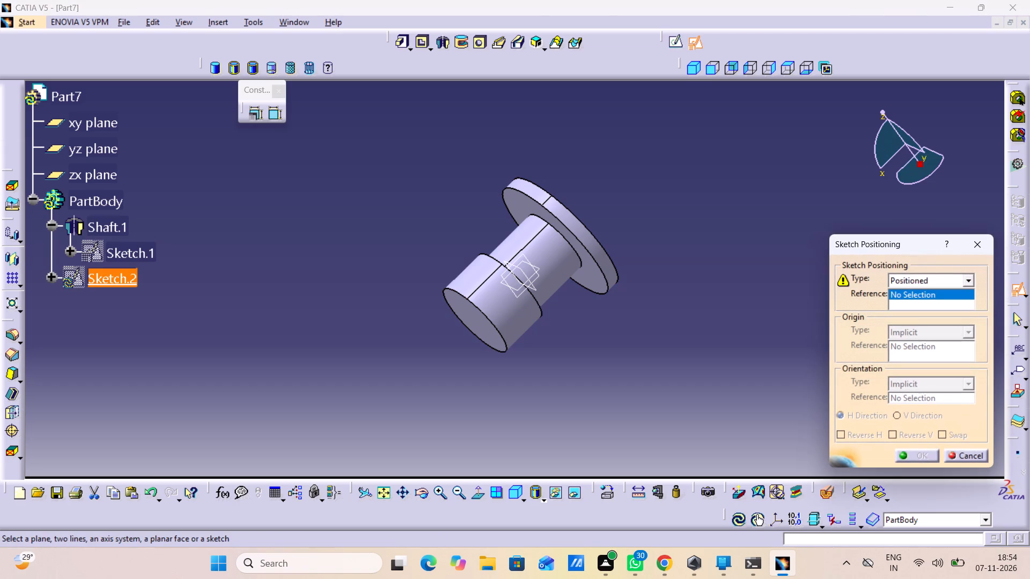
{"action": "left_click", "coordinate": [483, 325]}
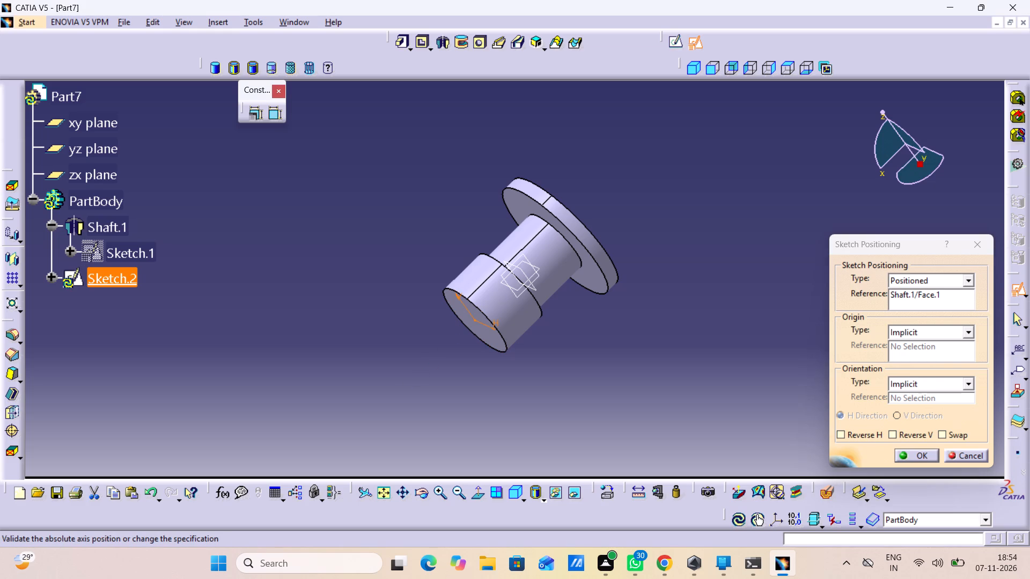
{"action": "left_click", "coordinate": [919, 455]}
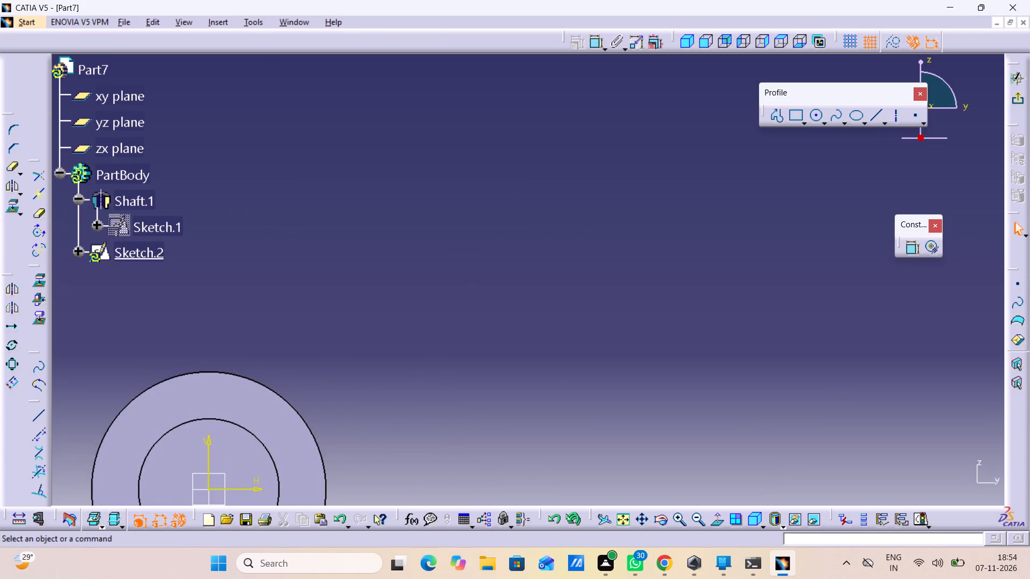
{"action": "middle_click_drag", "start_coordinate": [667, 417], "coordinate": [956, 285]}
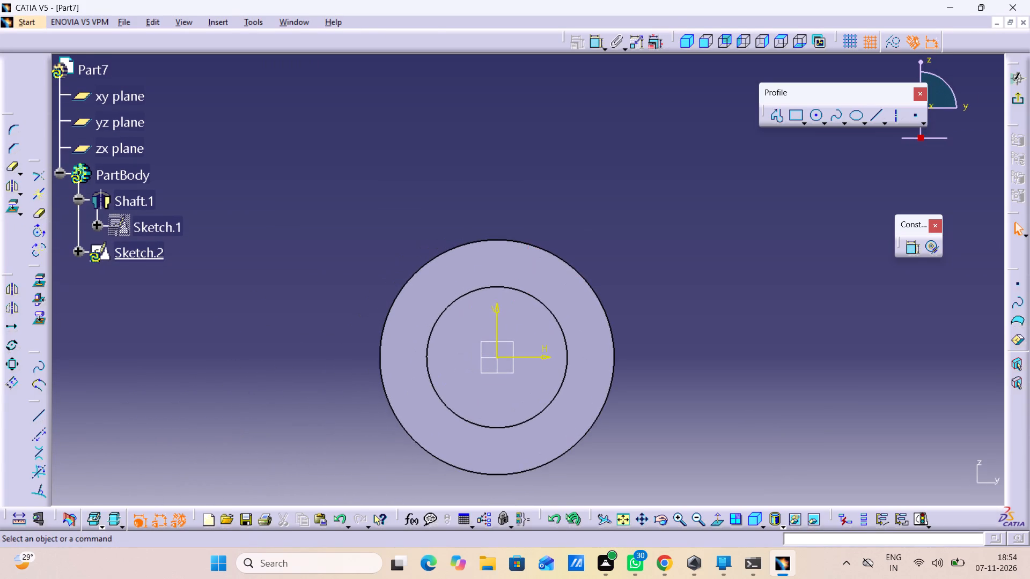
{"action": "left_click", "coordinate": [813, 122]}
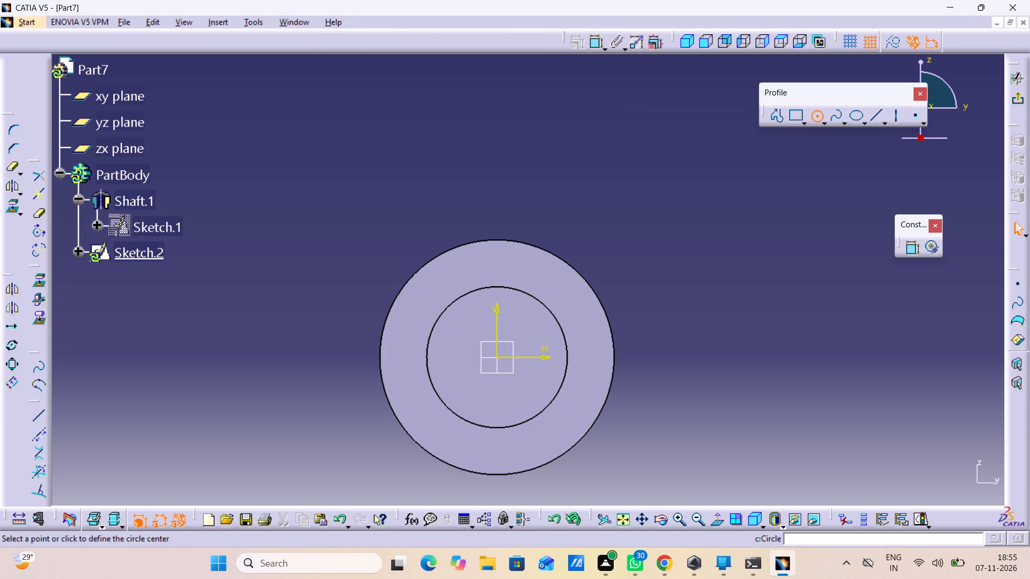
{"action": "left_click", "coordinate": [502, 359]}
{"action": "left_click", "coordinate": [533, 399]}
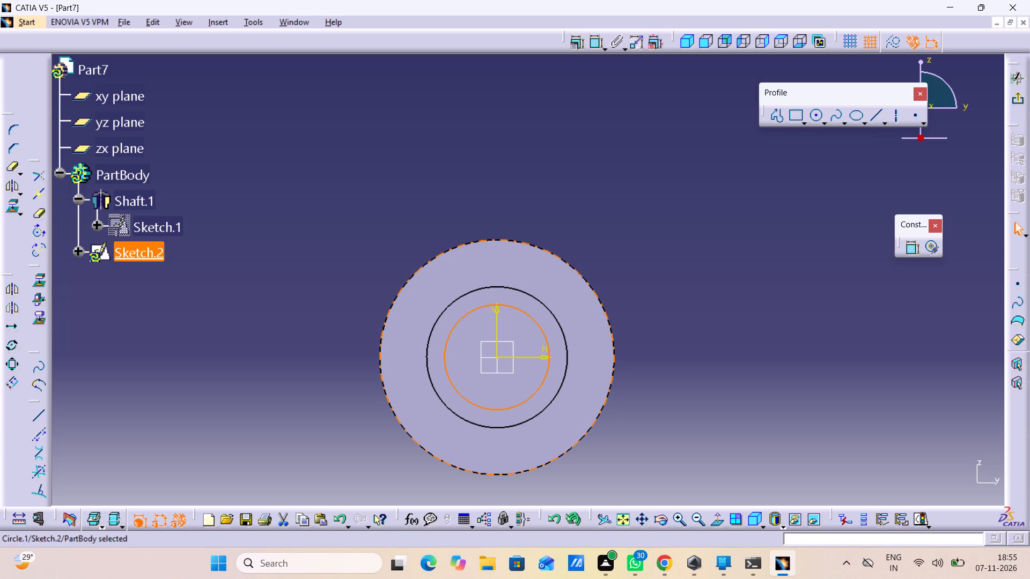
{"action": "left_click", "coordinate": [887, 302]}
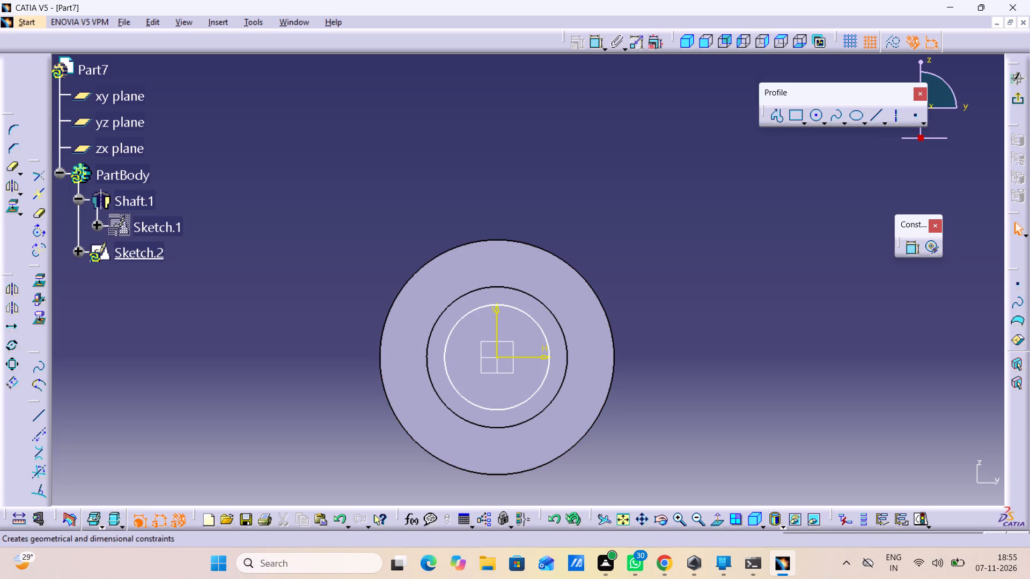
Dimension the circle's diameter and set it to 30 mm.
{"action": "left_click", "coordinate": [915, 247]}
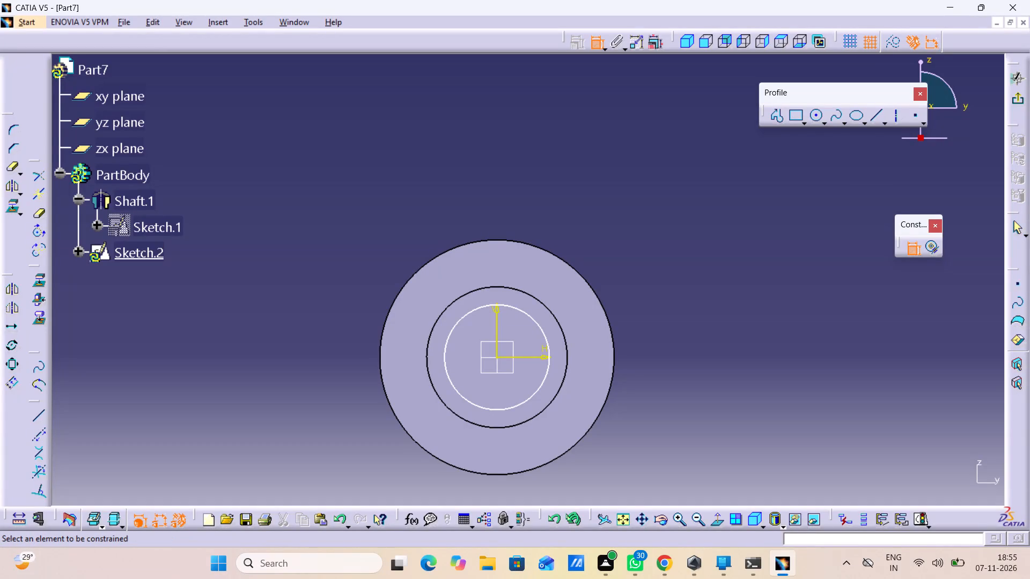
{"action": "left_click", "coordinate": [520, 311]}
{"action": "left_click", "coordinate": [681, 276]}
{"action": "double_click", "coordinate": [680, 270]}
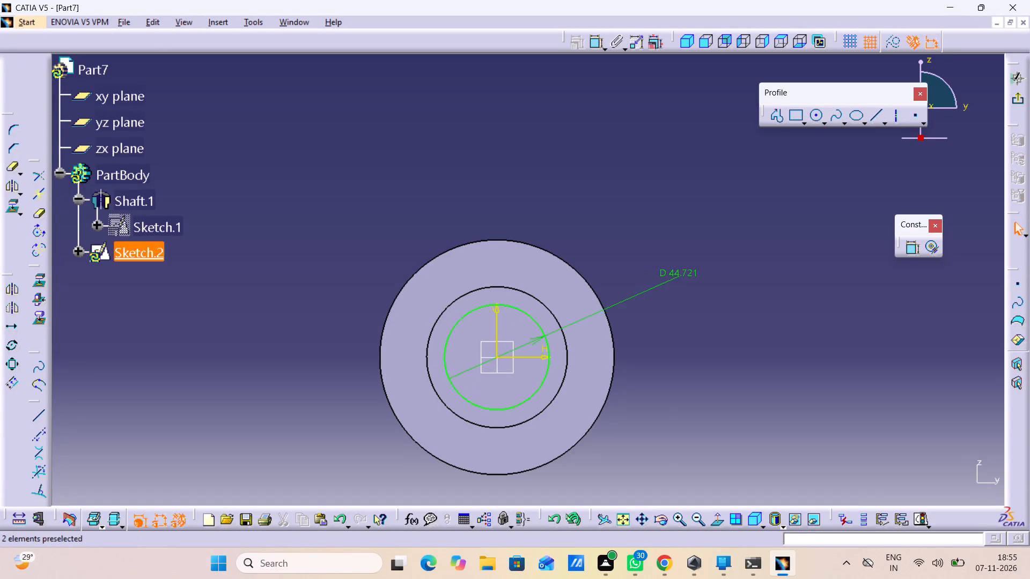
{"action": "type", "text": "30"}
{"action": "key", "text": "Return"}
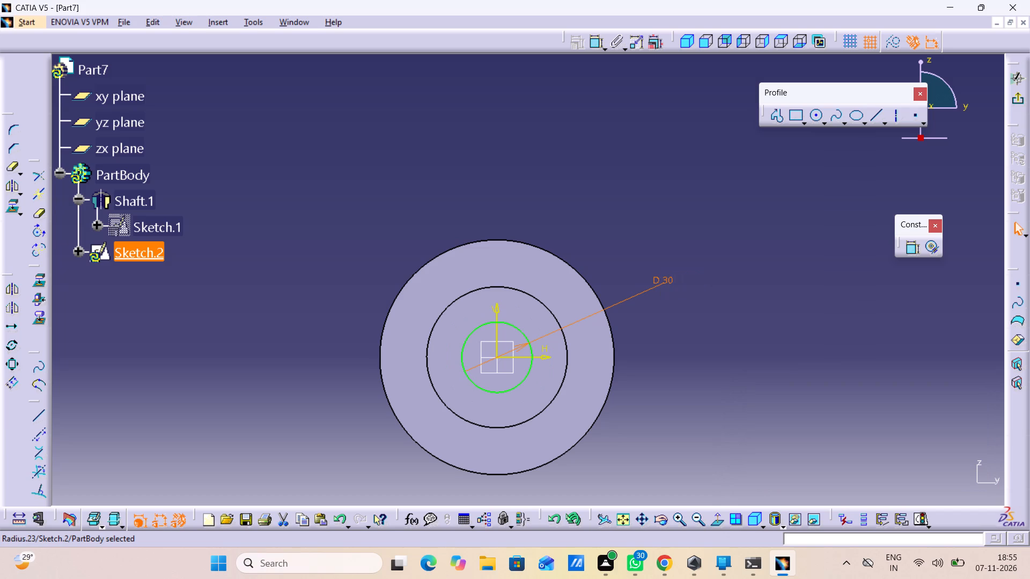
Set the circle's diameter to 50 mm and leave the sketch.
{"action": "double_click", "coordinate": [667, 277]}
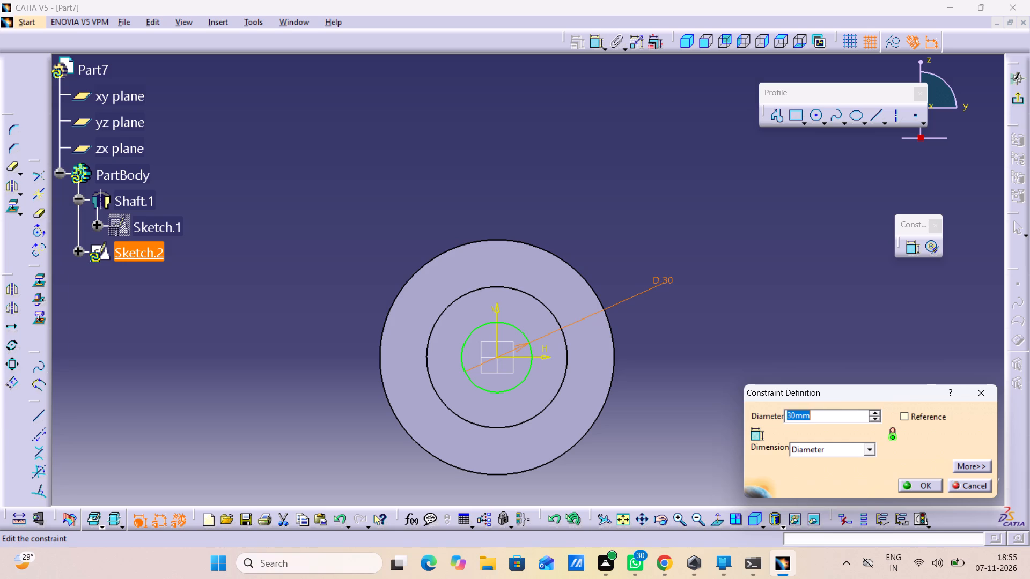
{"action": "type", "text": "50"}
{"action": "key", "text": "Return"}
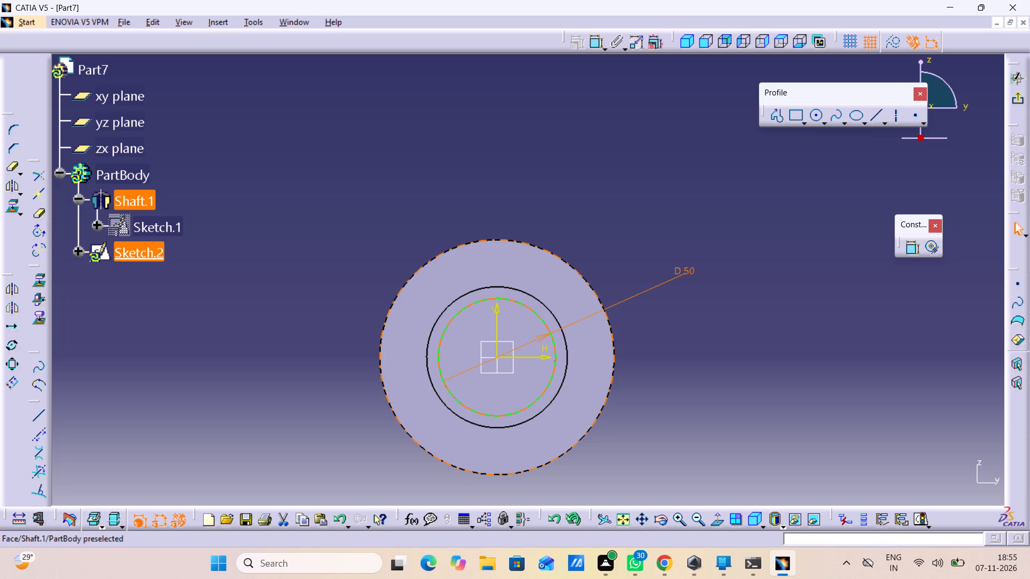
{"action": "left_click", "coordinate": [1014, 98]}
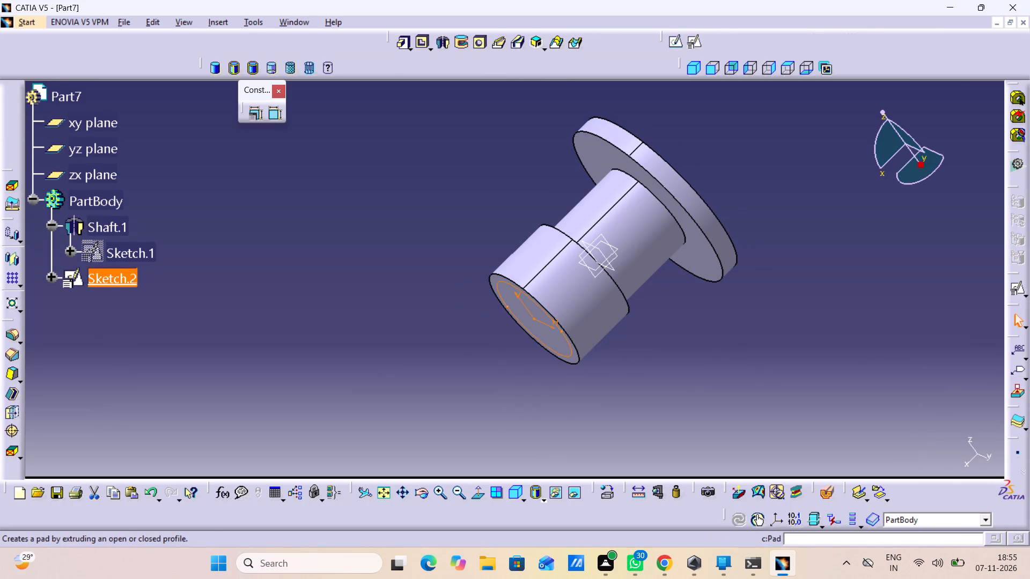
Cut a 25 mm deep pocket into the shaft end from the circle sketch.
{"action": "left_click", "coordinate": [424, 42]}
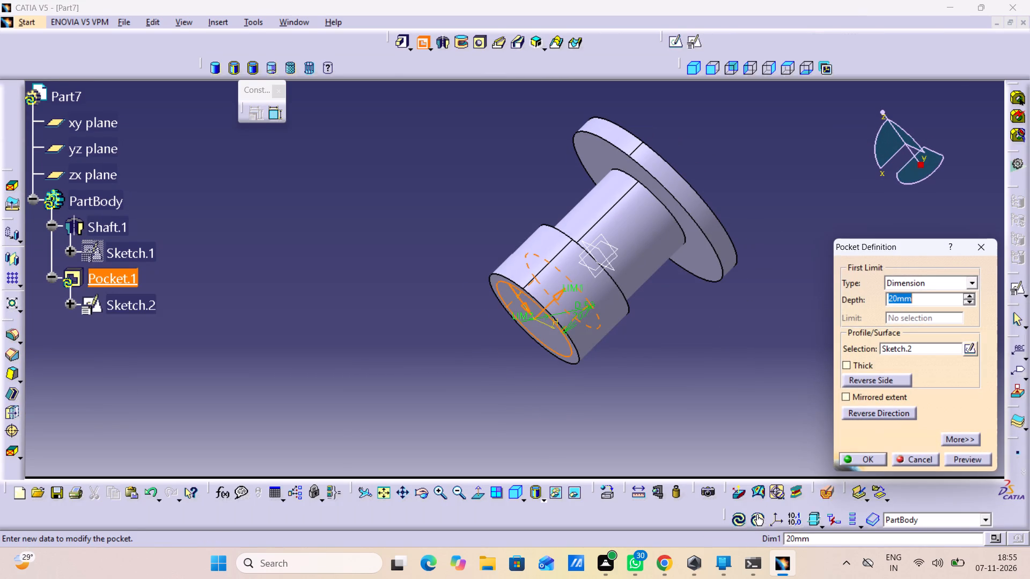
{"action": "type", "text": "25"}
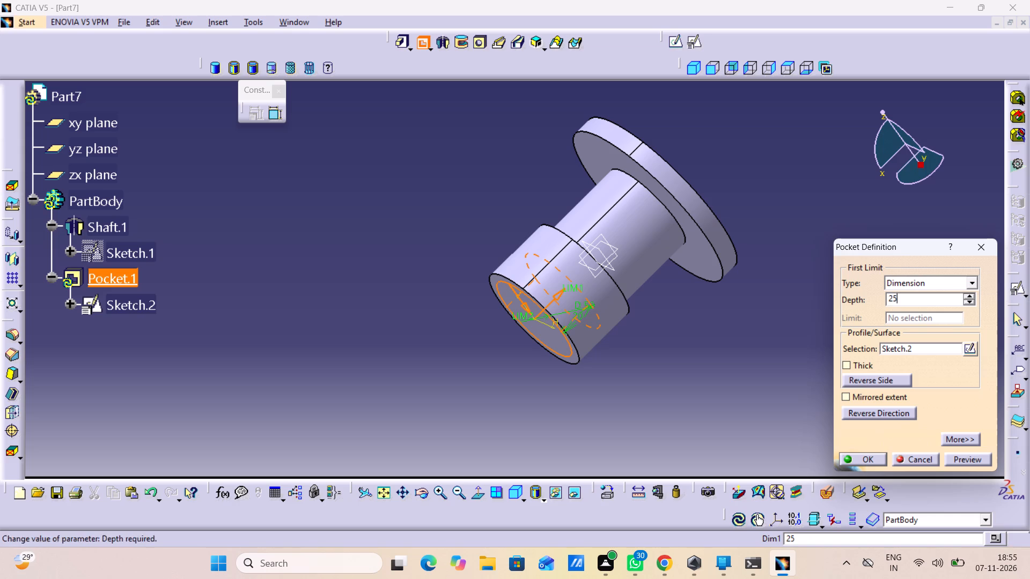
{"action": "left_click", "coordinate": [976, 459]}
{"action": "left_click", "coordinate": [867, 461]}
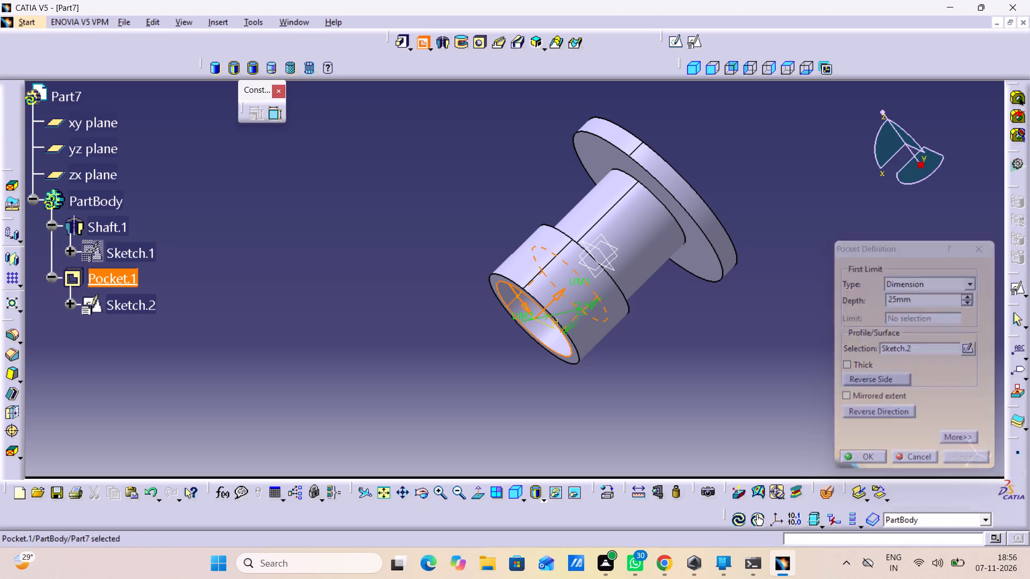
{"action": "left_click", "coordinate": [659, 400]}
On the floor of the 25 mm deep pocket, create a positioned sketch and draw an origin-centred circle about 28 mm in diameter.
{"action": "middle_click_drag", "start_coordinate": [486, 398], "coordinate": [485, 396]}
{"action": "right_click_drag", "start_coordinate": [486, 398], "coordinate": [485, 396]}
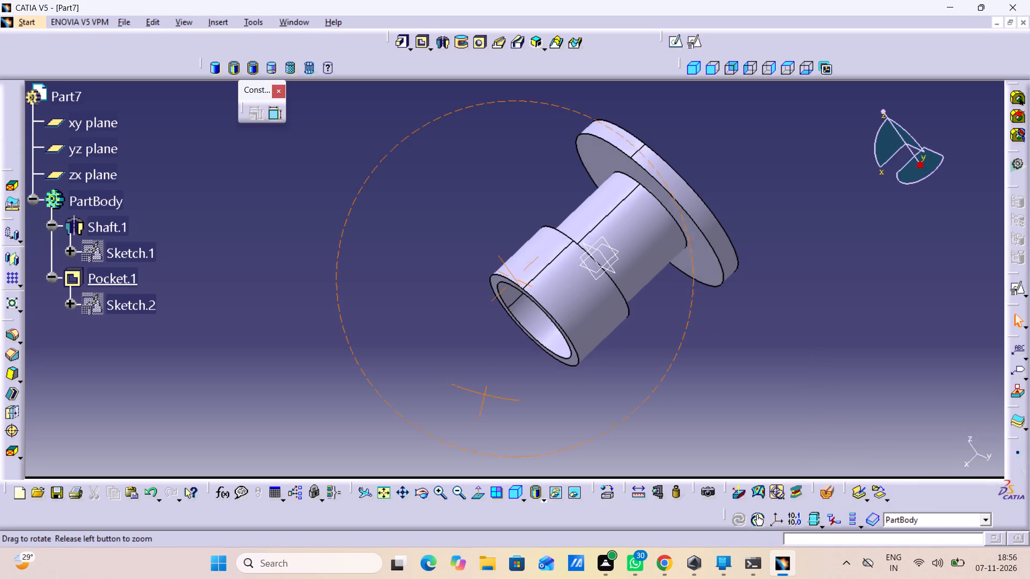
{"action": "right_click_drag", "start_coordinate": [485, 396], "coordinate": [595, 224]}
{"action": "middle_click_drag", "start_coordinate": [485, 396], "coordinate": [595, 224]}
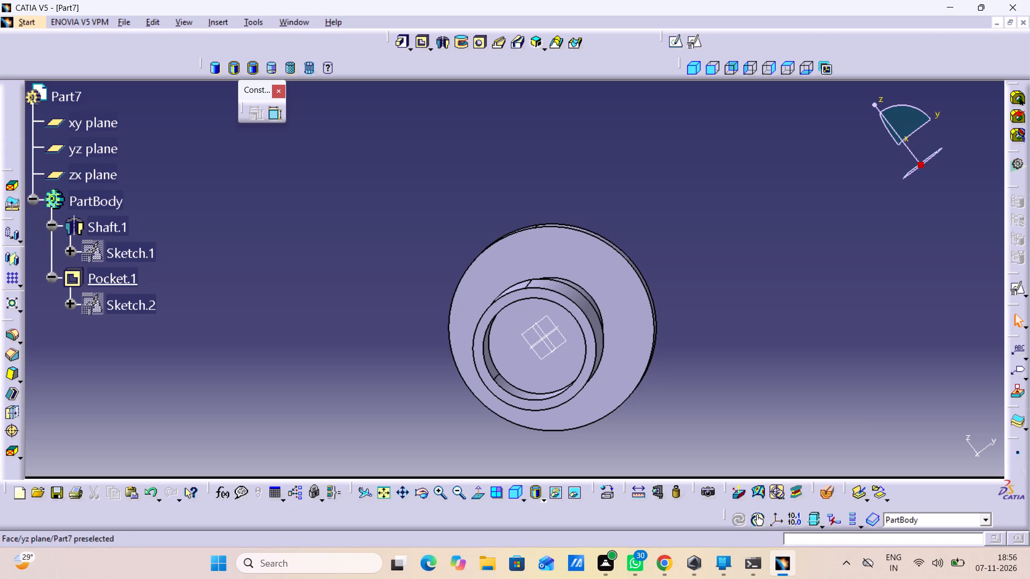
{"action": "left_click", "coordinate": [533, 363]}
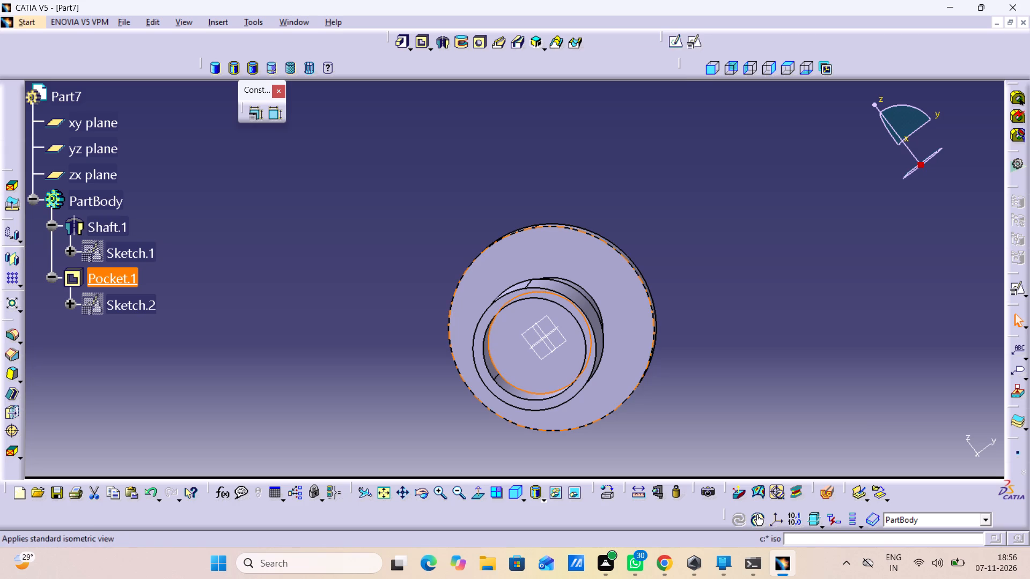
{"action": "left_click", "coordinate": [698, 38]}
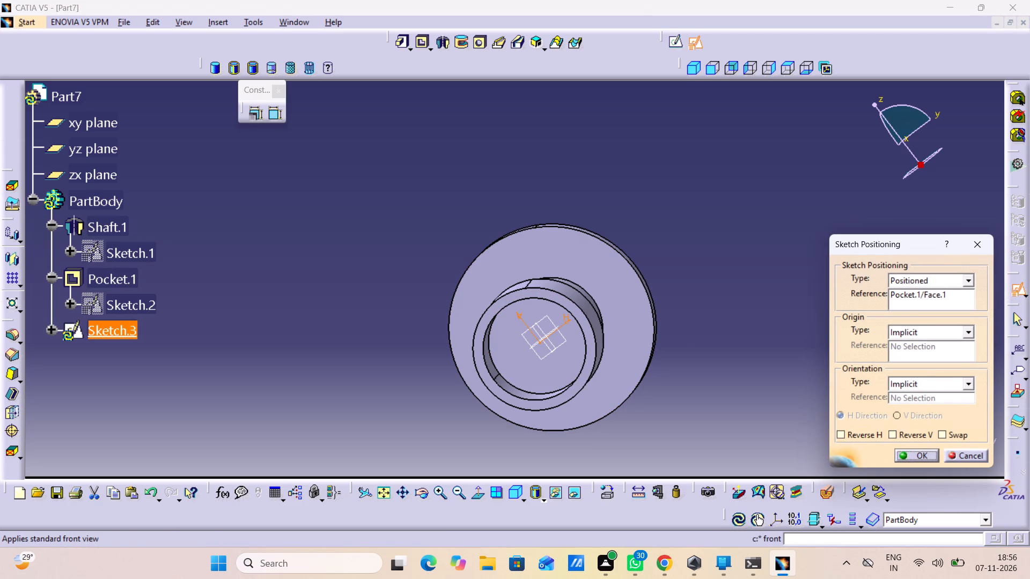
{"action": "left_click", "coordinate": [914, 454]}
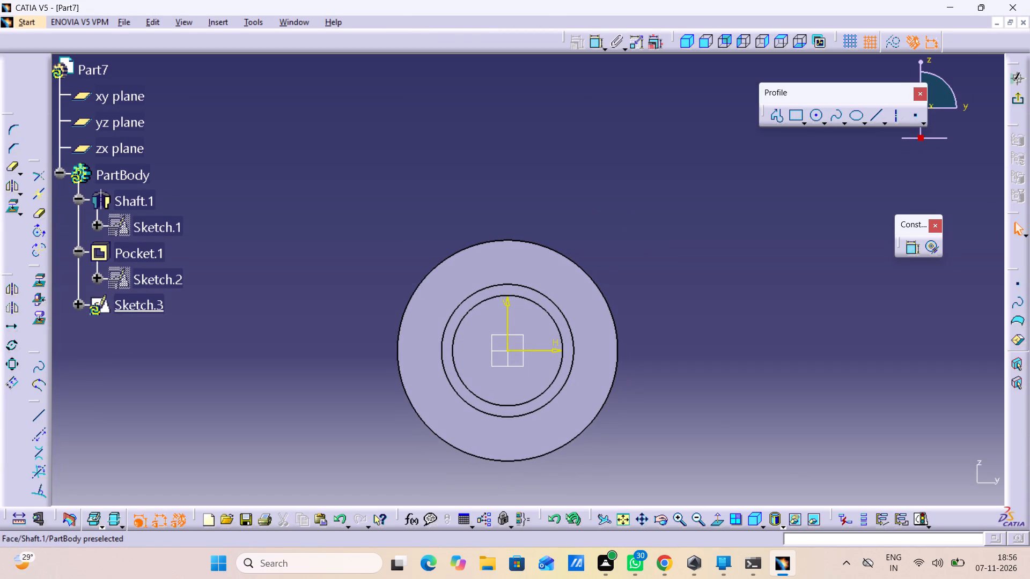
{"action": "left_click", "coordinate": [817, 121]}
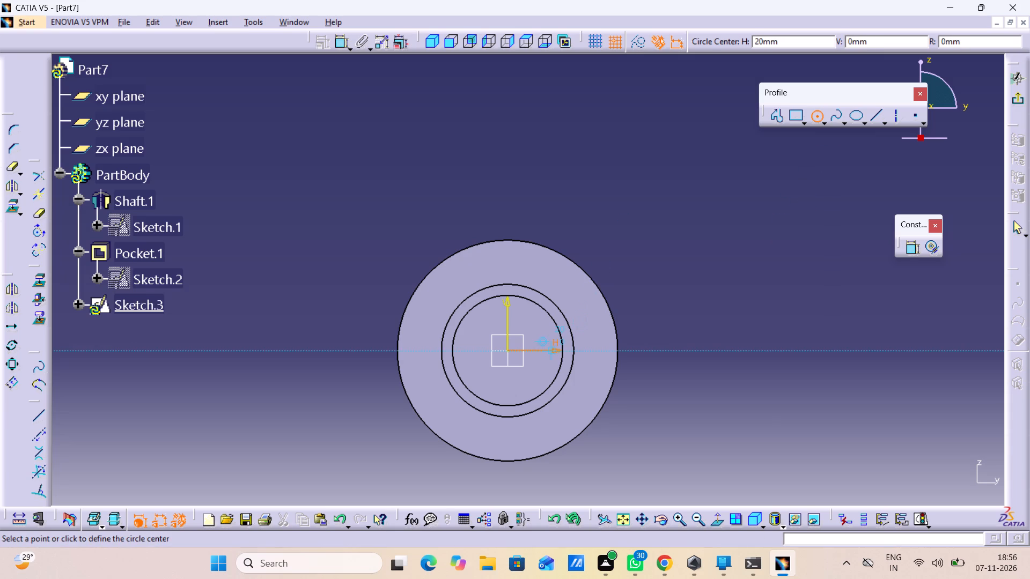
{"action": "left_click", "coordinate": [506, 350]}
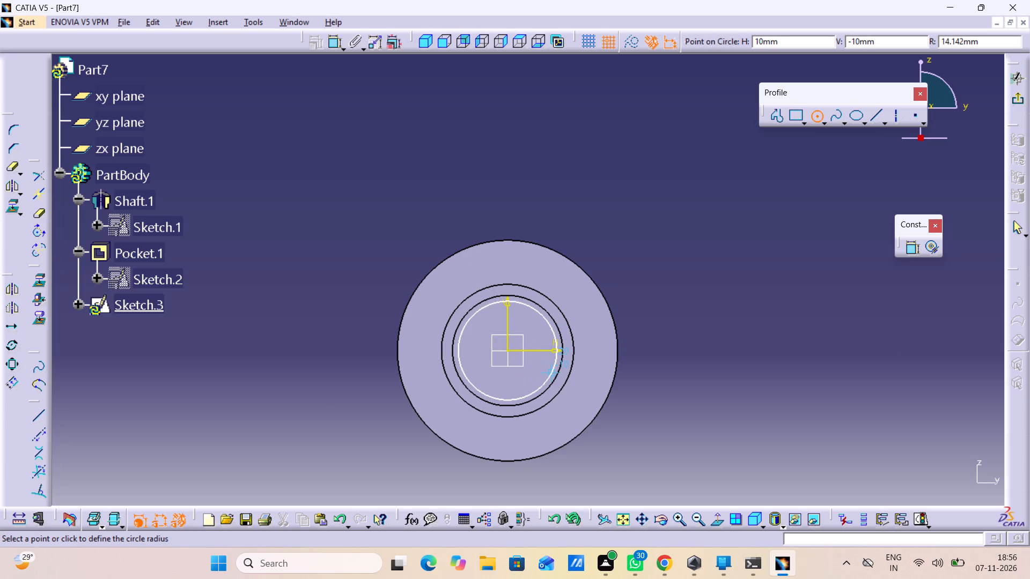
{"action": "left_click", "coordinate": [539, 376]}
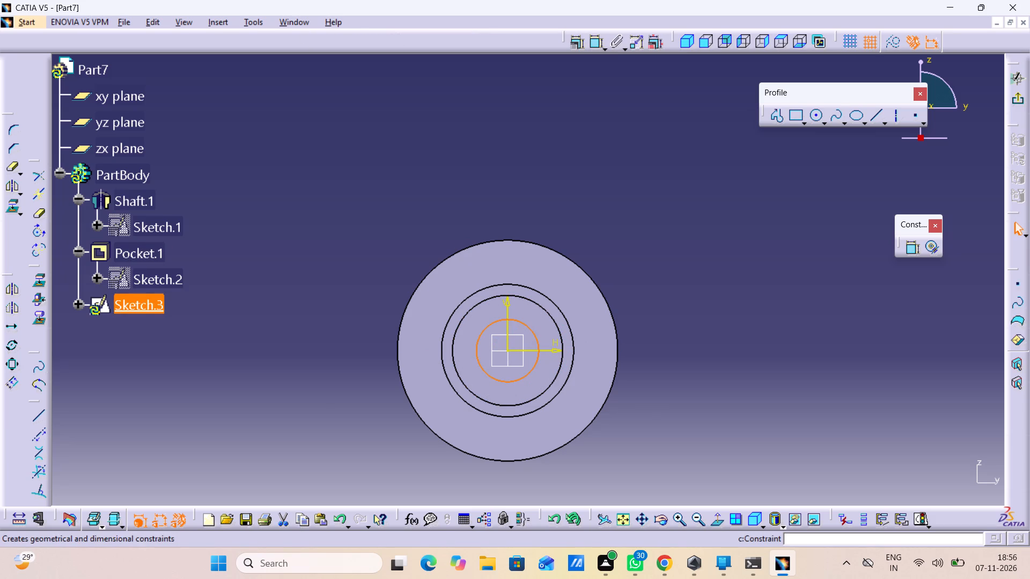
Dimension the circle's diameter, set it to 40 mm, and leave the sketch.
{"action": "left_click", "coordinate": [914, 255]}
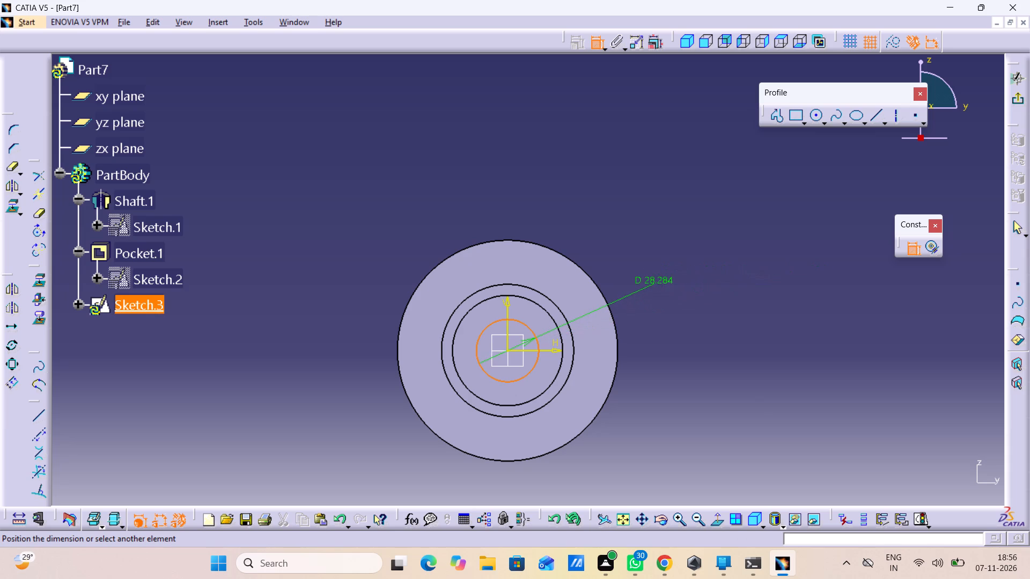
{"action": "left_click", "coordinate": [650, 286]}
{"action": "double_click", "coordinate": [651, 278]}
{"action": "type", "text": "40"}
{"action": "key", "text": "Return"}
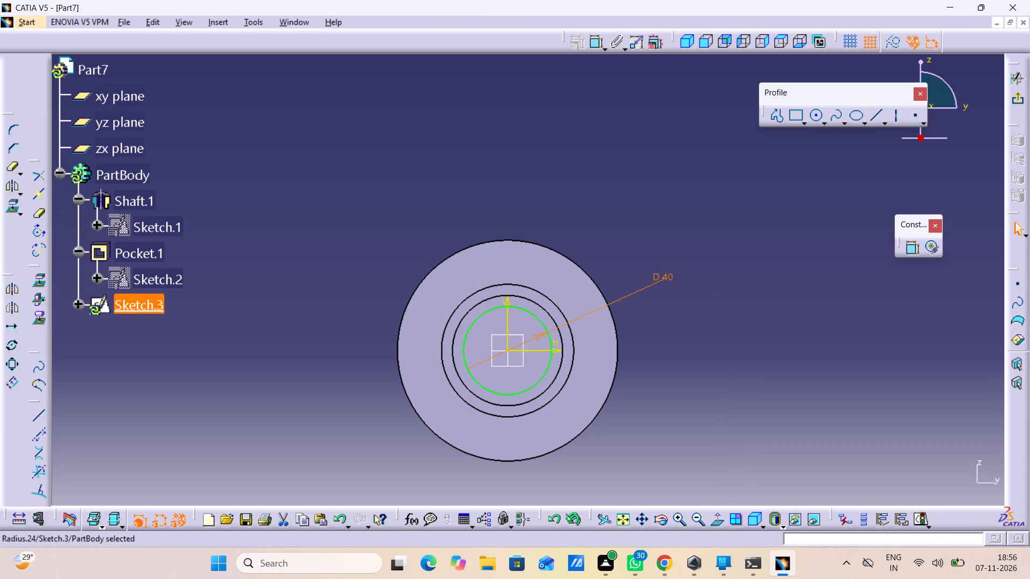
{"action": "left_click", "coordinate": [1021, 105]}
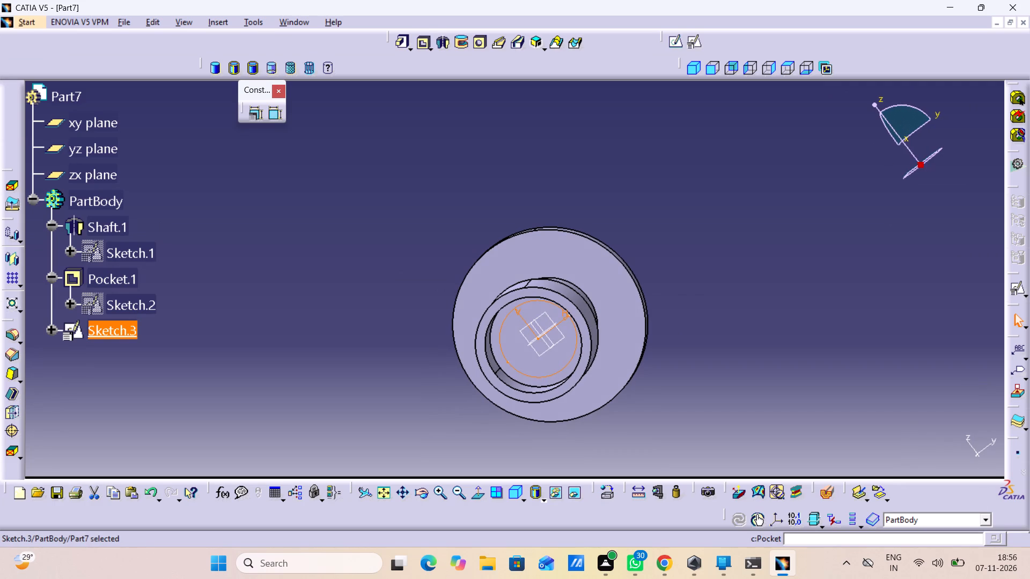
Cut a 65 mm deep pocket from the 40 mm circle sketch through the rest of the shaft and flange.
{"action": "left_click", "coordinate": [430, 45]}
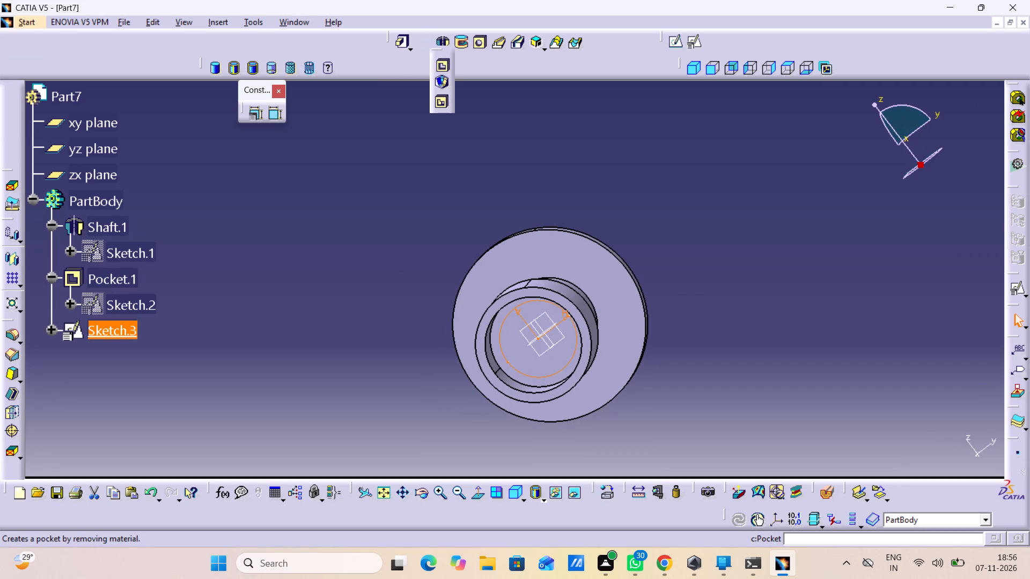
{"action": "left_click", "coordinate": [443, 63]}
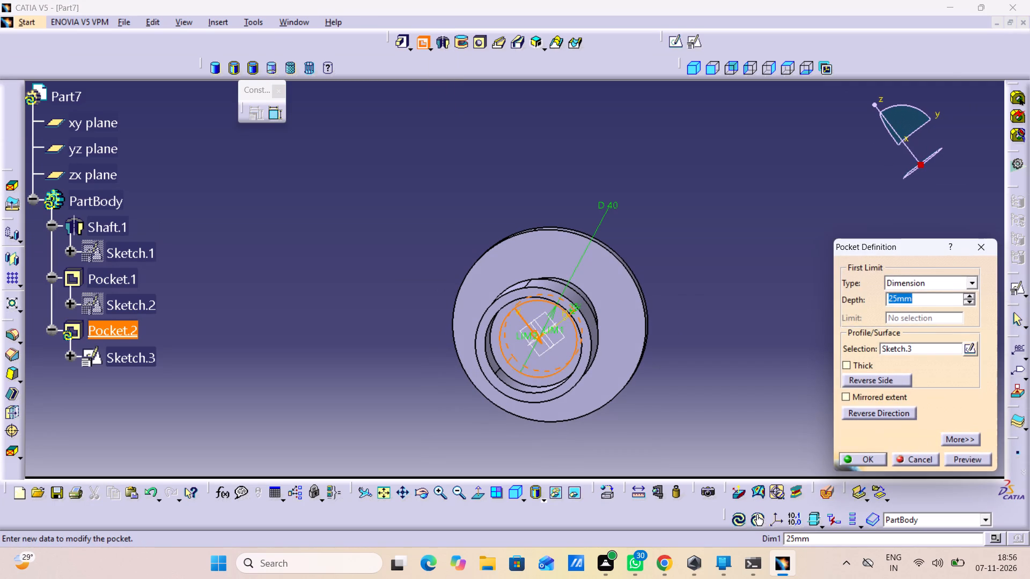
{"action": "type", "text": "65"}
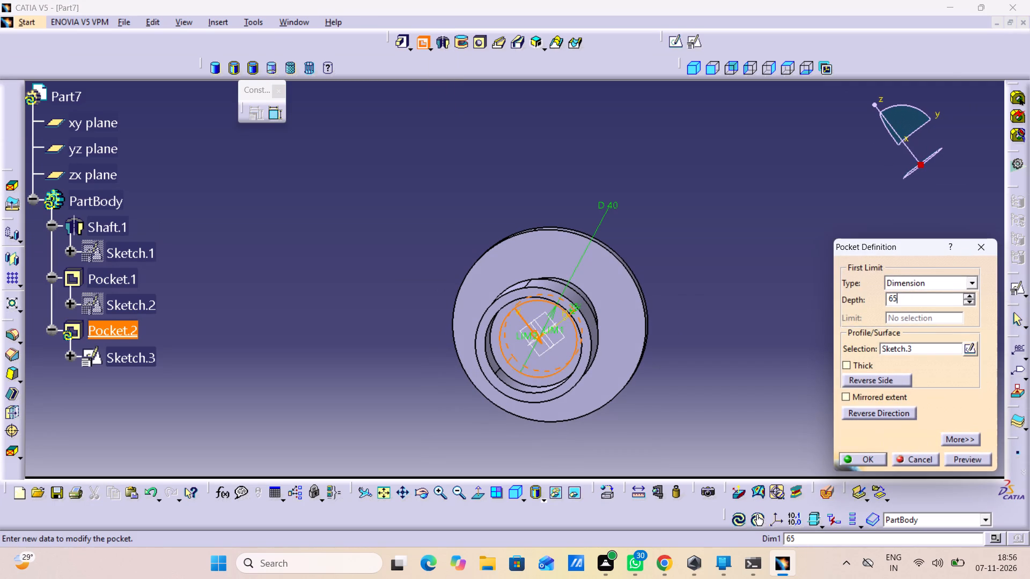
{"action": "left_click", "coordinate": [954, 459]}
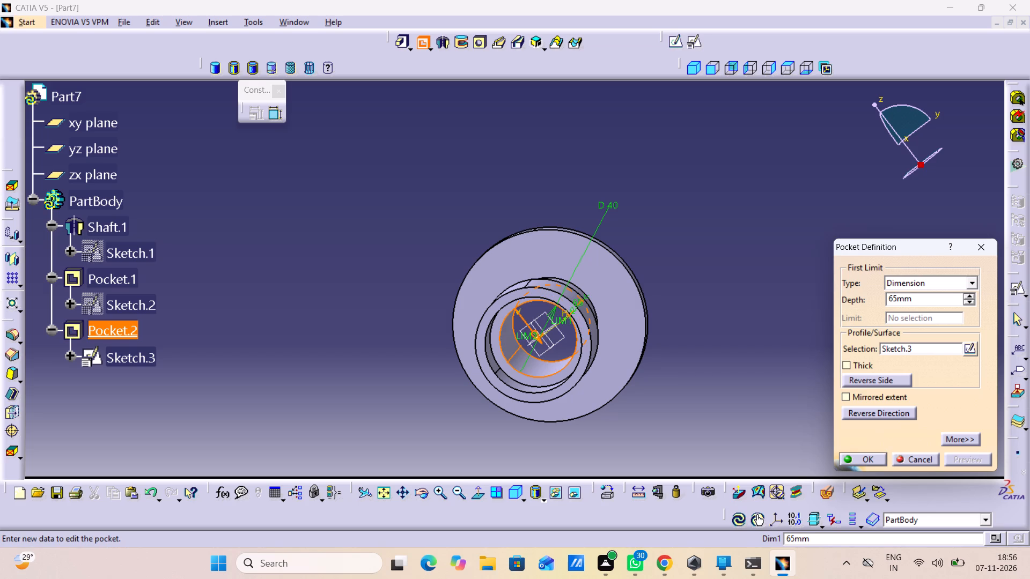
{"action": "middle_click_drag", "start_coordinate": [686, 374], "coordinate": [391, 311]}
{"action": "right_click_drag", "start_coordinate": [686, 374], "coordinate": [379, 303]}
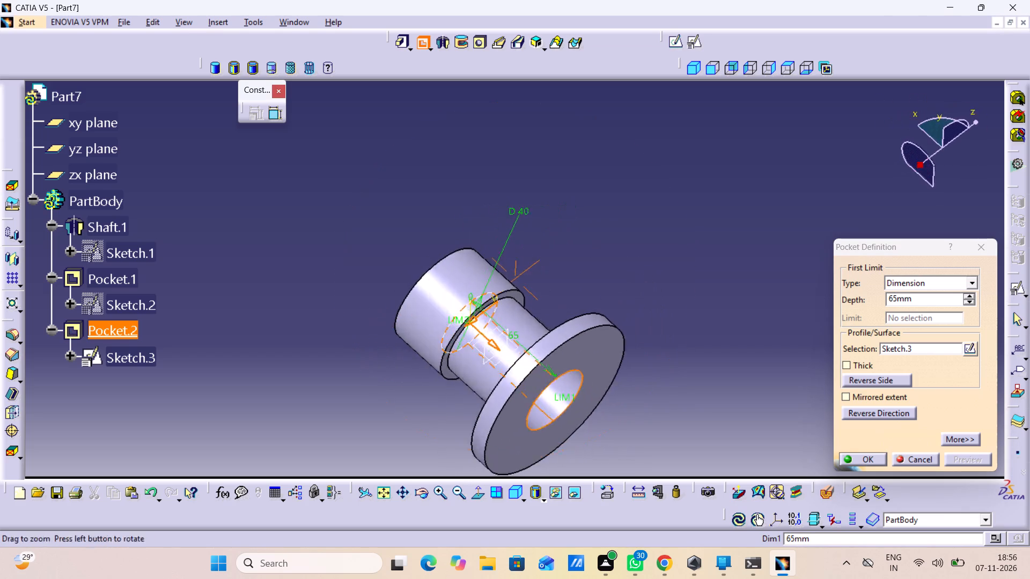
{"action": "middle_click_drag", "start_coordinate": [391, 311], "coordinate": [518, 315]}
{"action": "right_click_drag", "start_coordinate": [420, 331], "coordinate": [481, 366]}
{"action": "middle_click_drag", "start_coordinate": [717, 291], "coordinate": [724, 206]}
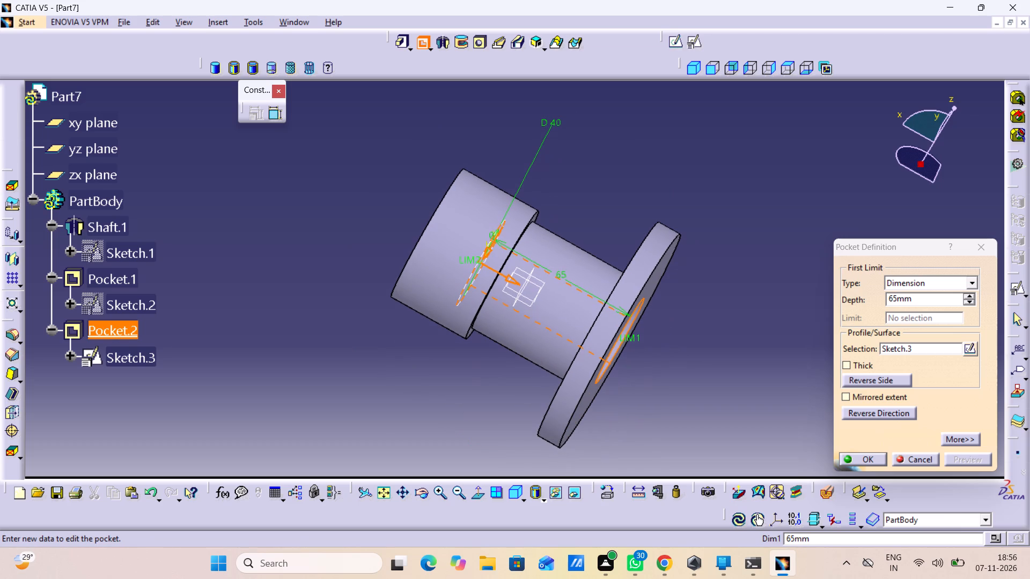
{"action": "left_click", "coordinate": [866, 455]}
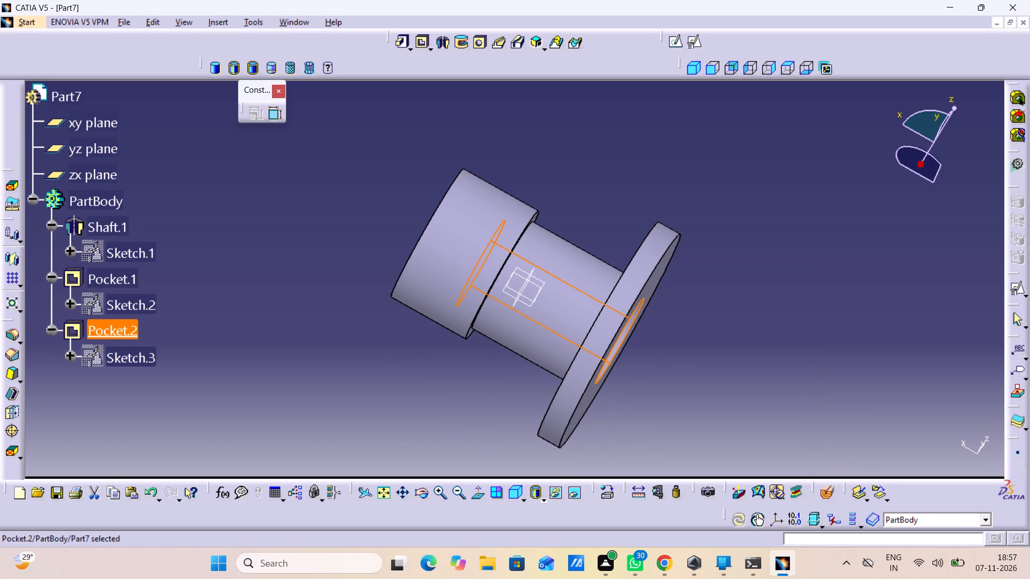
{"action": "left_click", "coordinate": [780, 394]}
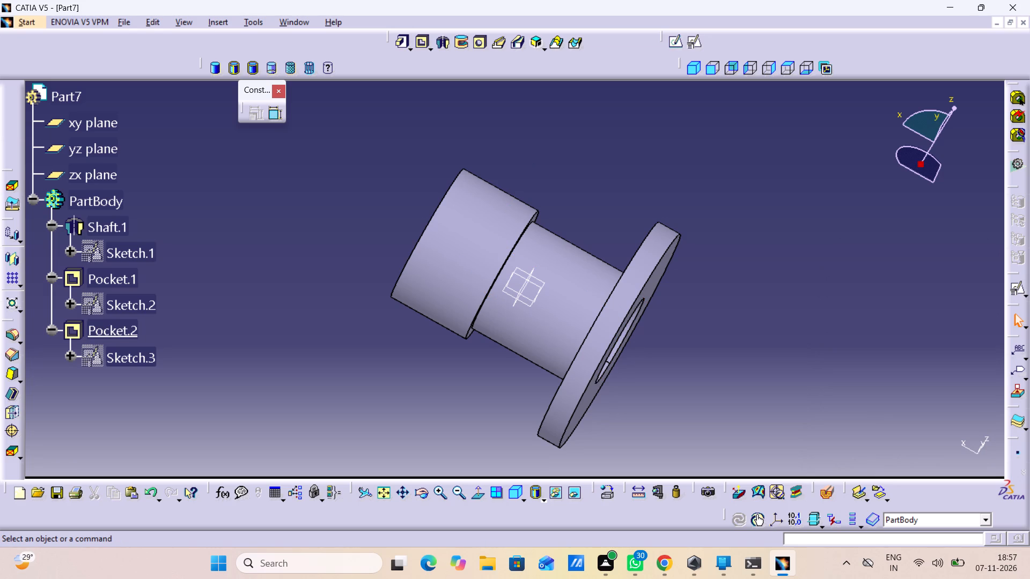
On the flange face toward the shaft, create a positioned sketch and draw an origin-centred circle about 72 mm in diameter.
{"action": "middle_click_drag", "start_coordinate": [455, 346], "coordinate": [645, 401]}
{"action": "right_click_drag", "start_coordinate": [456, 346], "coordinate": [645, 401]}
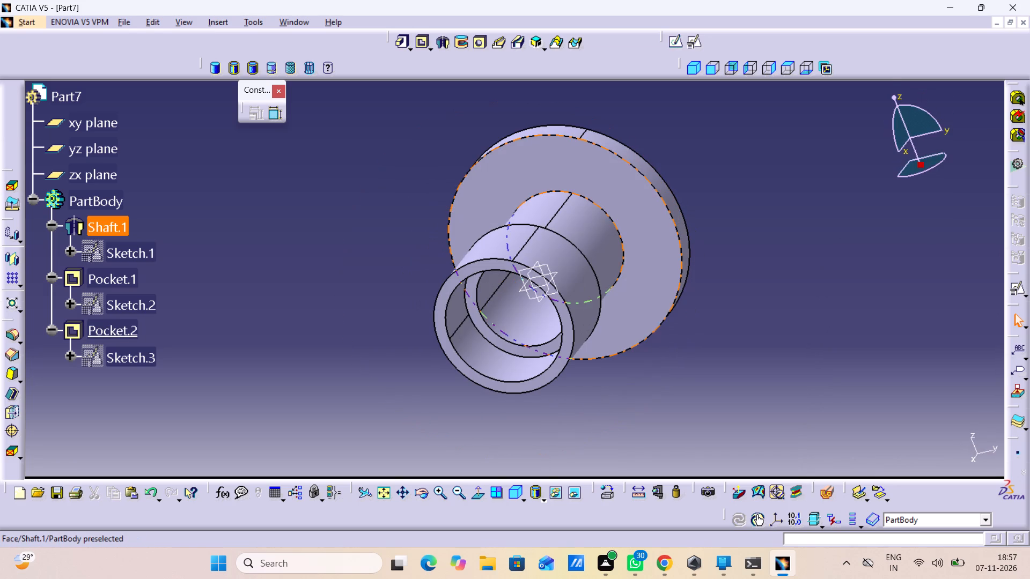
{"action": "left_click", "coordinate": [656, 277]}
{"action": "left_click", "coordinate": [691, 41]}
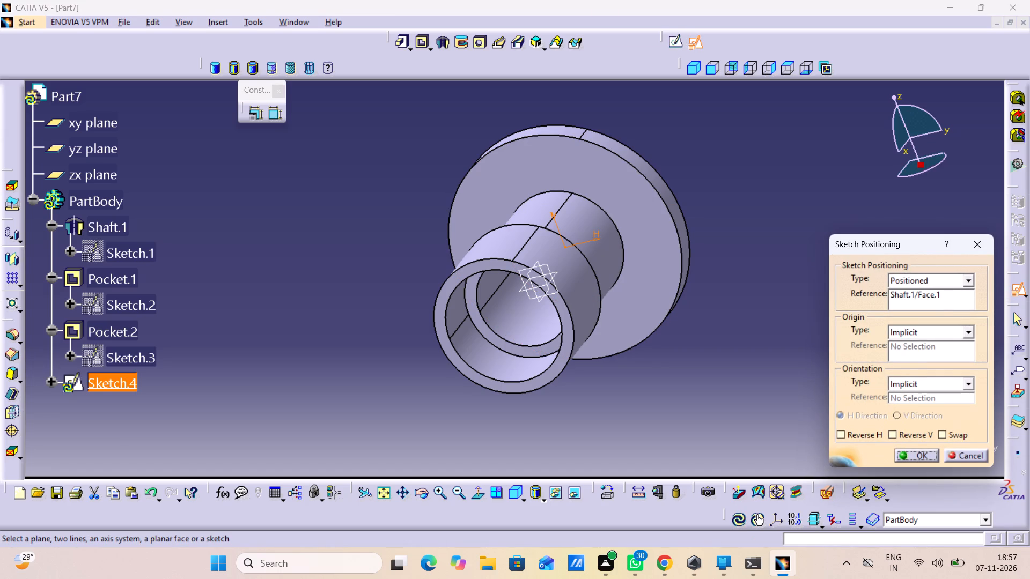
{"action": "left_click", "coordinate": [917, 455]}
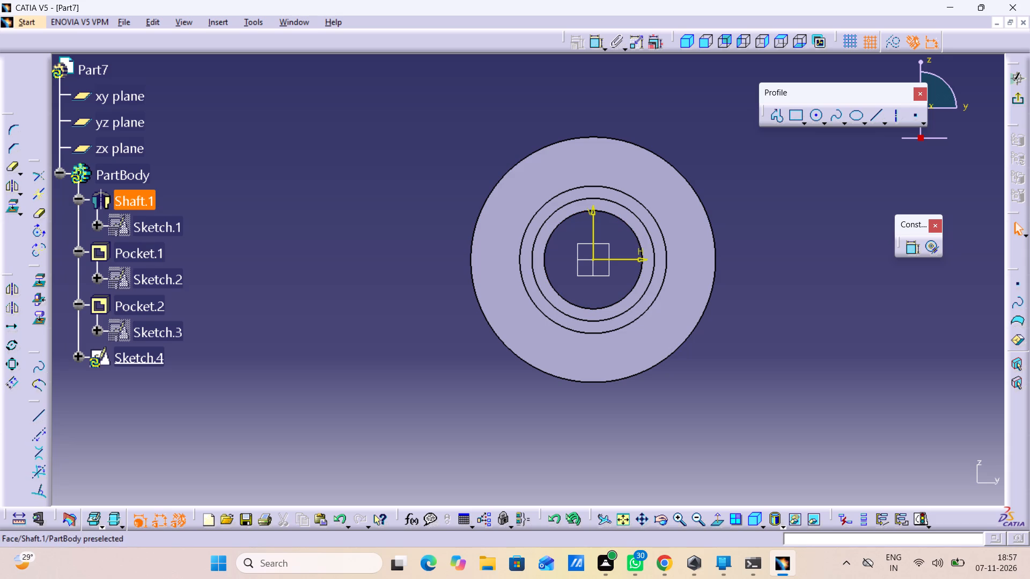
{"action": "left_click", "coordinate": [818, 117]}
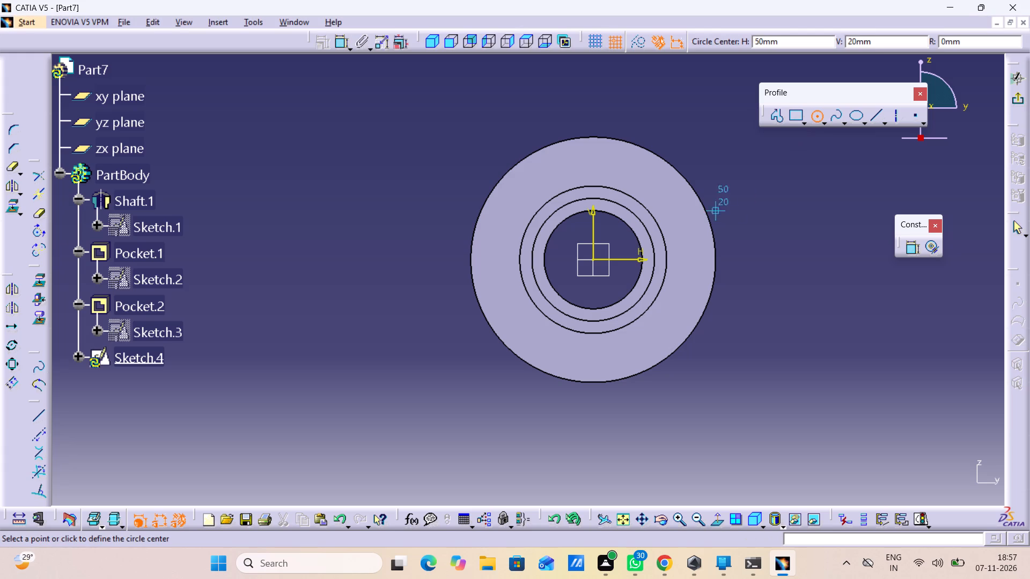
{"action": "left_click", "coordinate": [592, 256]}
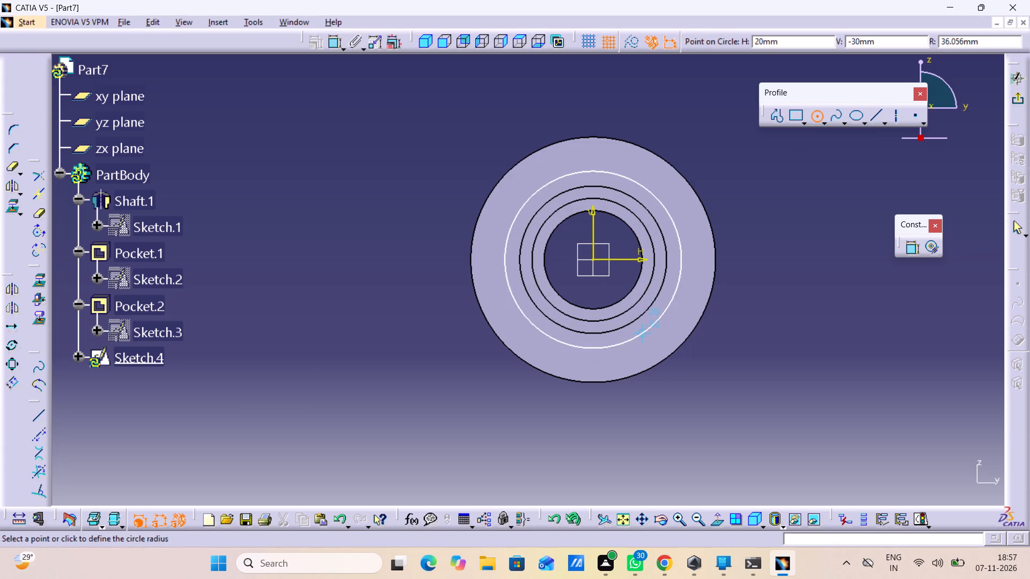
{"action": "left_click", "coordinate": [652, 321]}
Dimension the flange circle's diameter and set it to 80 mm.
{"action": "left_click", "coordinate": [912, 244]}
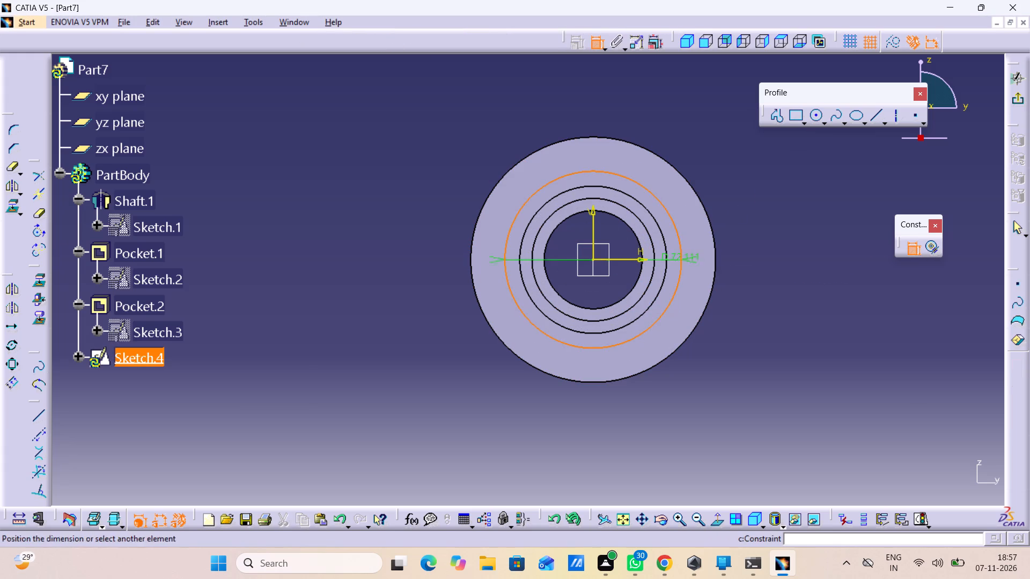
{"action": "left_click", "coordinate": [779, 232]}
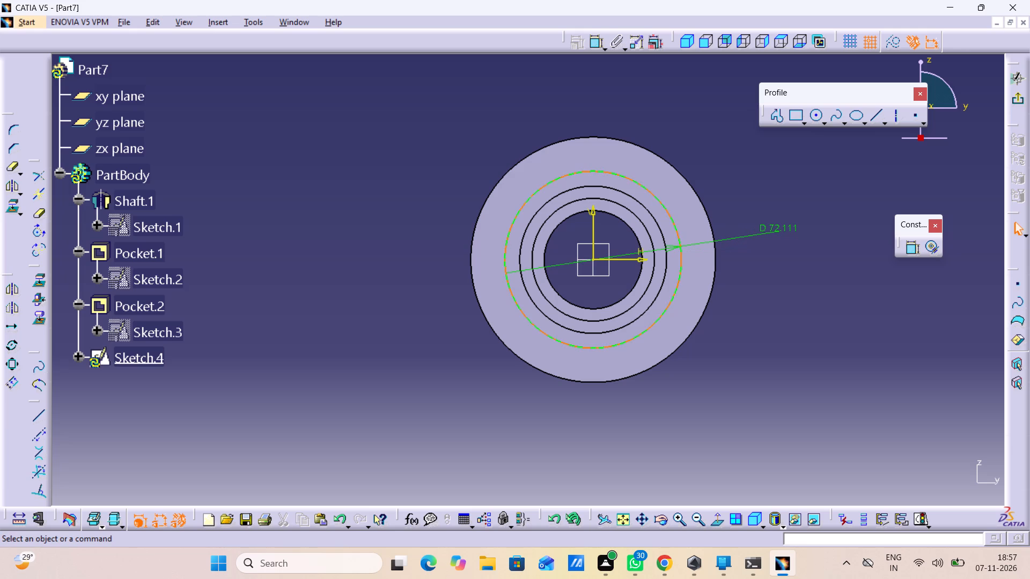
{"action": "double_click", "coordinate": [783, 226]}
{"action": "type", "text": "80"}
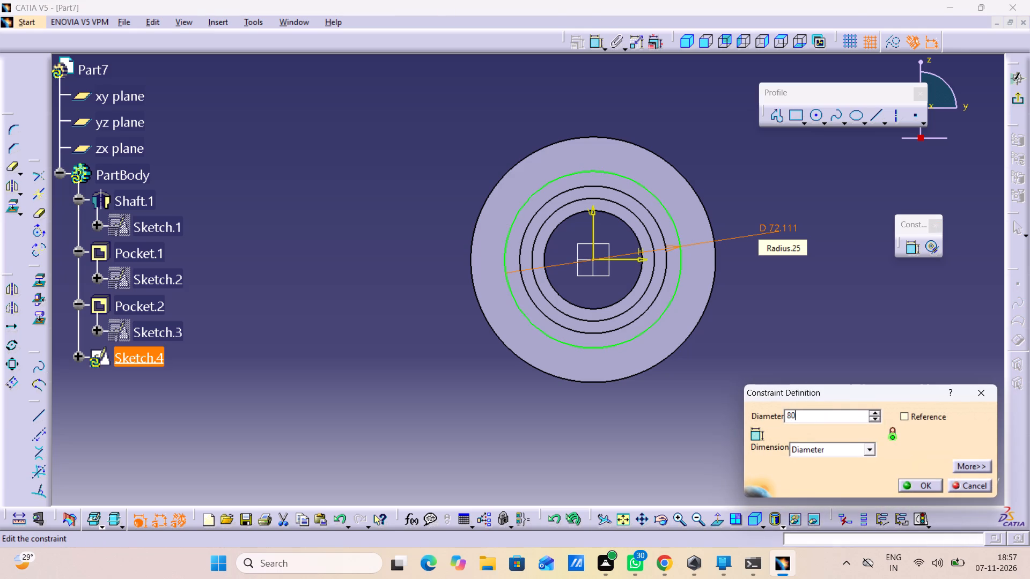
{"action": "key", "text": "Return"}
Draw a small circle about 9 mm in diameter on the flange, centred on the upper part of the 80 mm circle.
{"action": "middle_click_drag", "start_coordinate": [713, 317], "coordinate": [502, 331]}
{"action": "right_click_drag", "start_coordinate": [713, 317], "coordinate": [502, 331]}
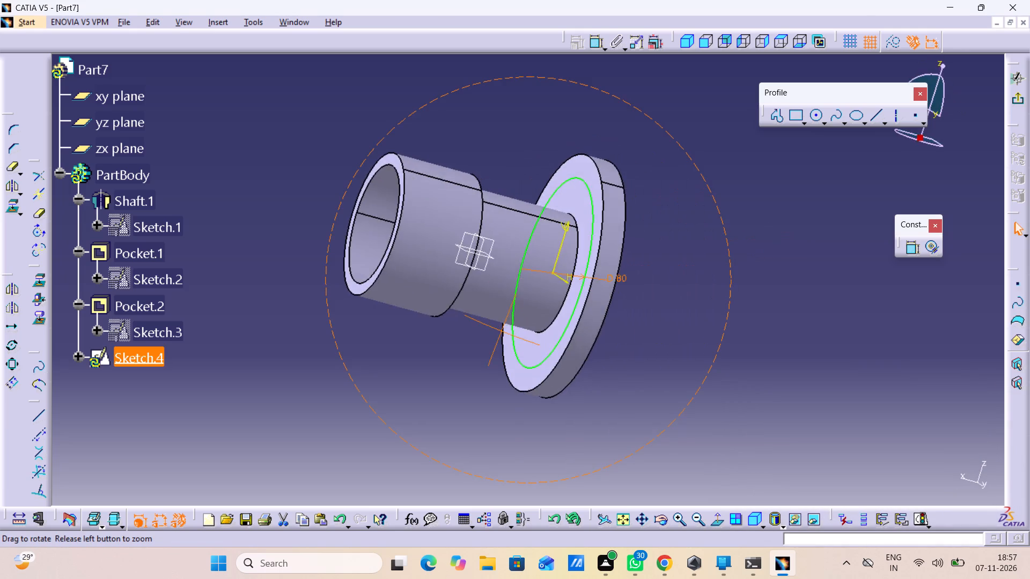
{"action": "right_click_drag", "start_coordinate": [502, 331], "coordinate": [688, 351]}
{"action": "middle_click_drag", "start_coordinate": [502, 331], "coordinate": [688, 351]}
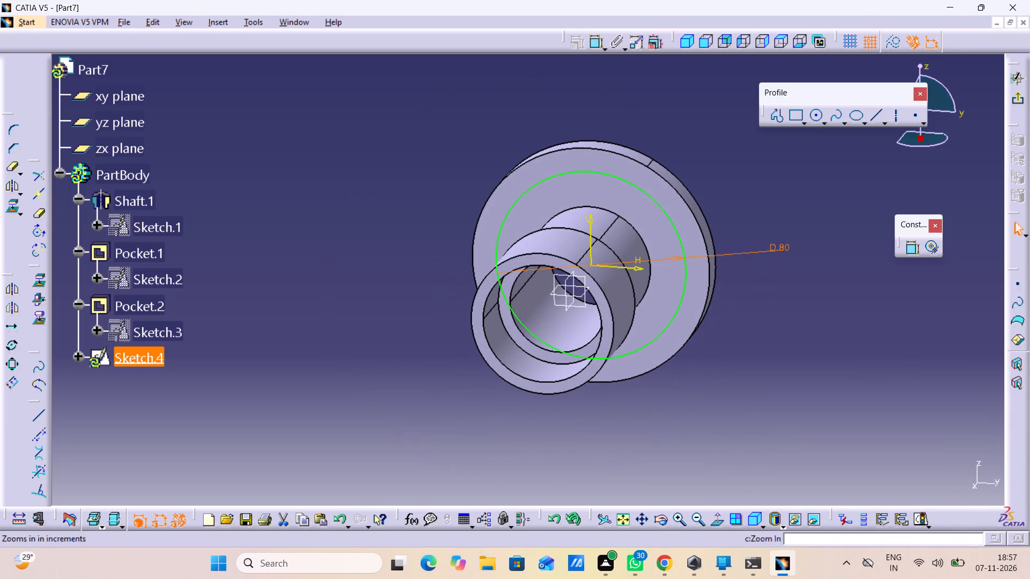
{"action": "left_click", "coordinate": [713, 519]}
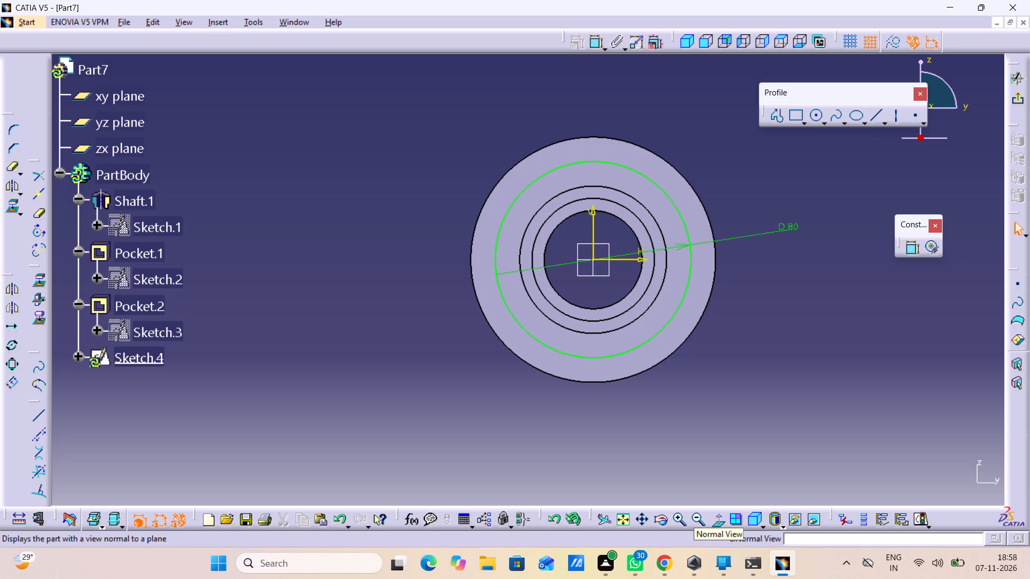
{"action": "left_click", "coordinate": [816, 125]}
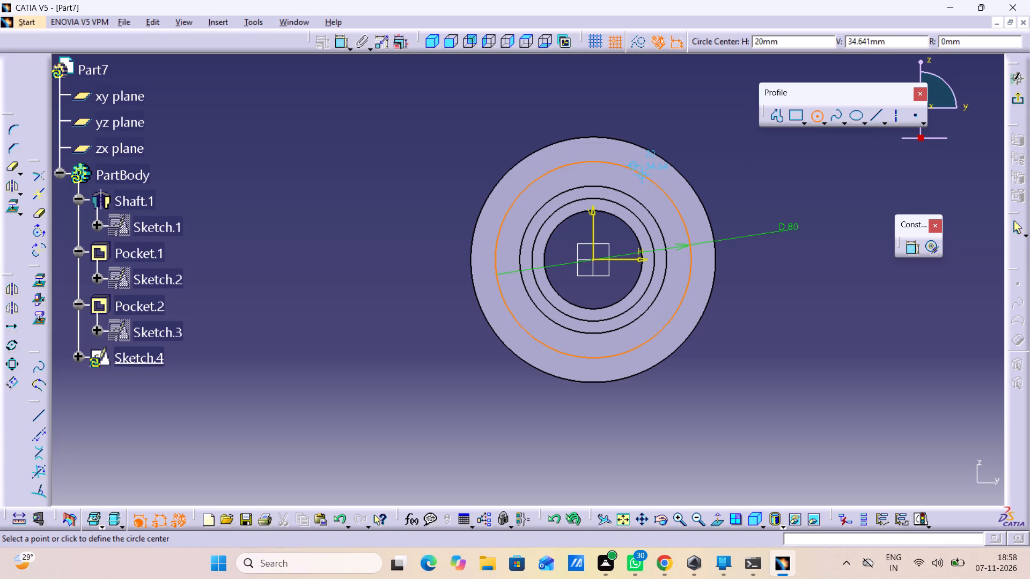
{"action": "left_click", "coordinate": [640, 173]}
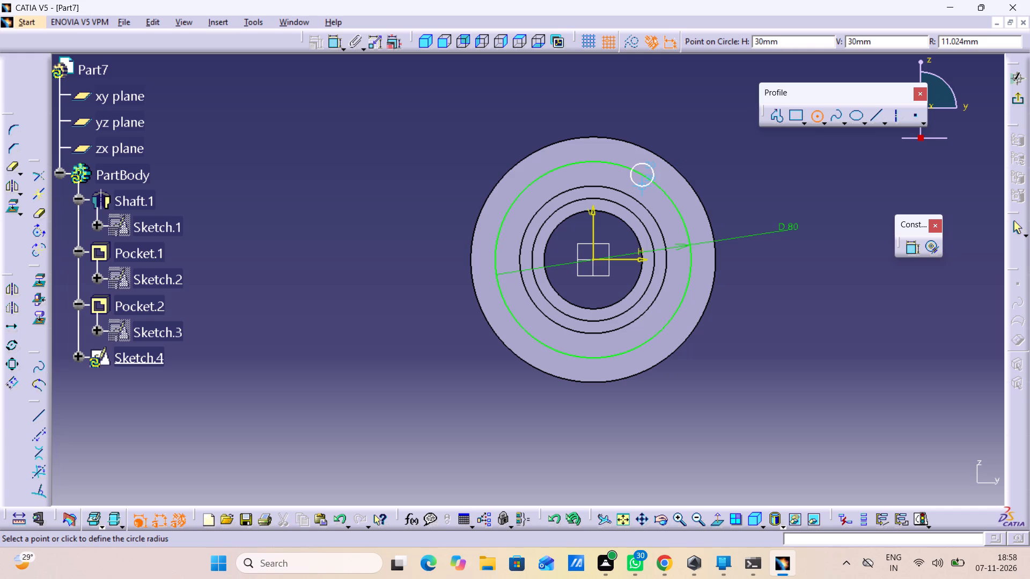
{"action": "left_click", "coordinate": [650, 185]}
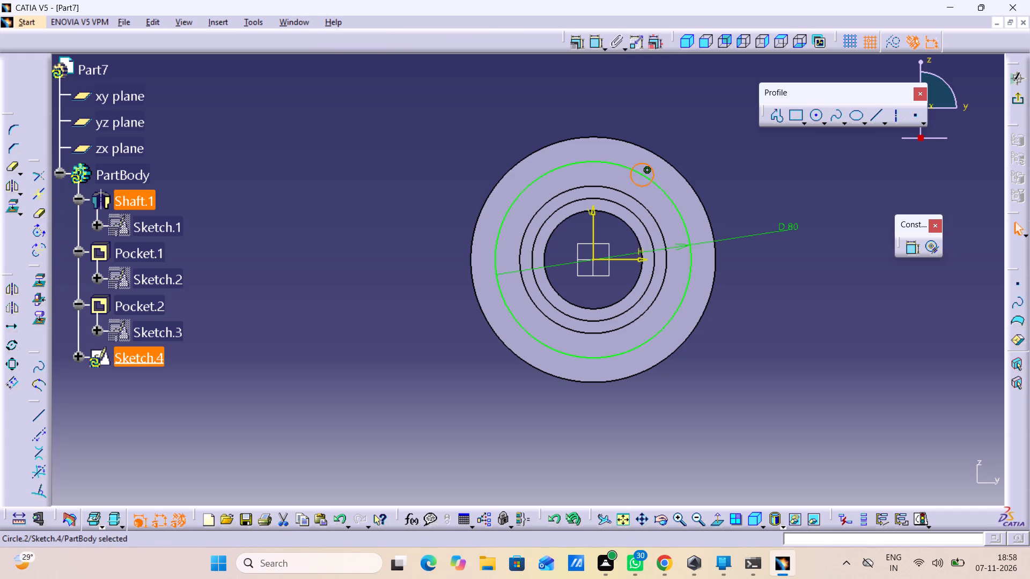
Dimension the small circle's diameter and set it to 11.8 mm.
{"action": "left_click", "coordinate": [913, 245]}
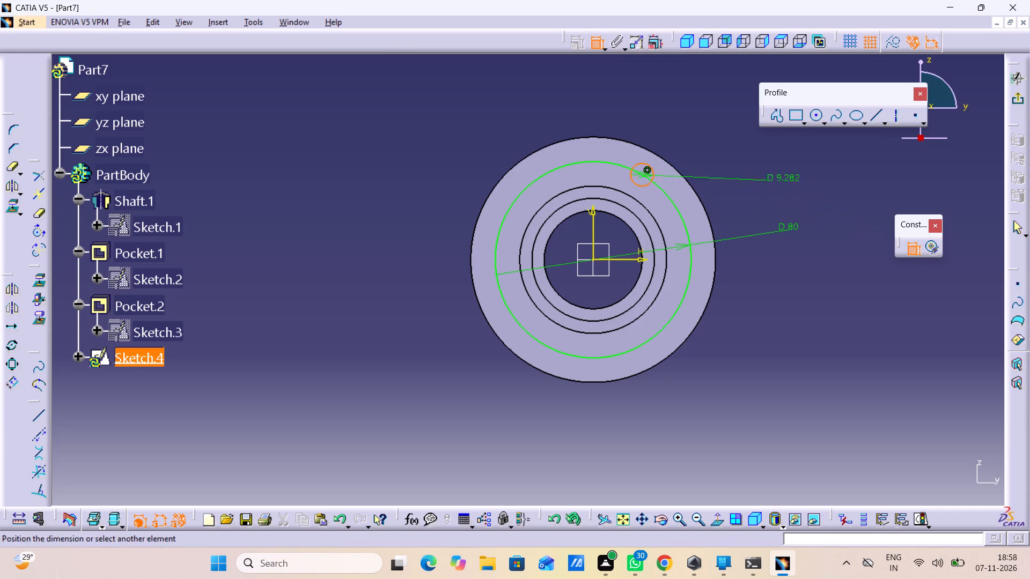
{"action": "left_click", "coordinate": [716, 153]}
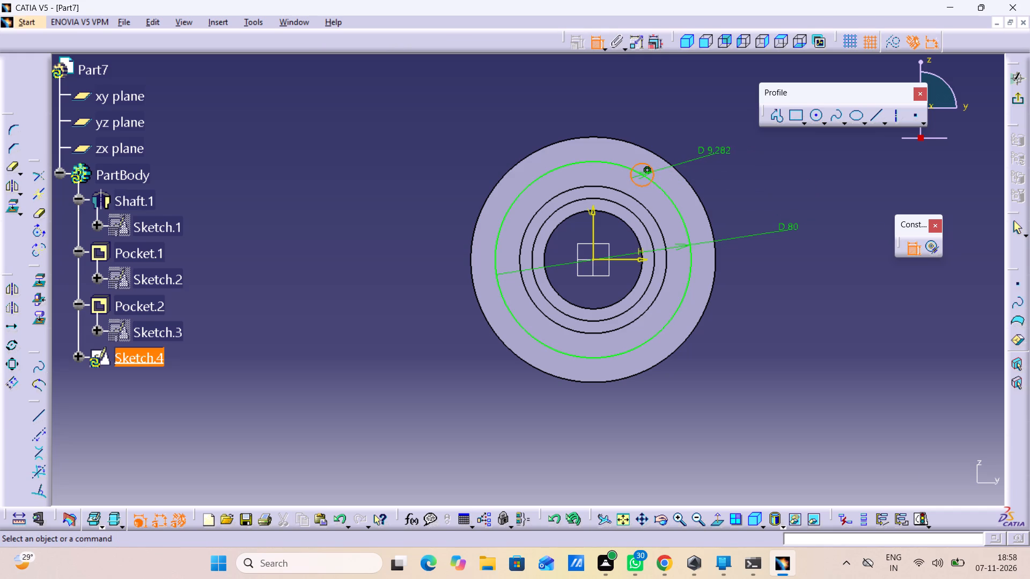
{"action": "double_click", "coordinate": [716, 147]}
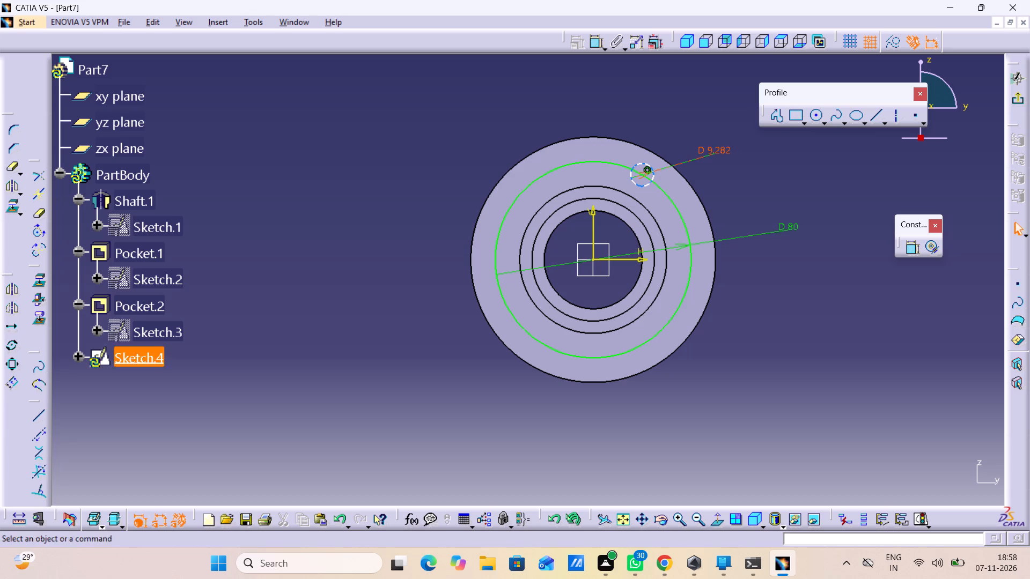
{"action": "type", "text": "11."}
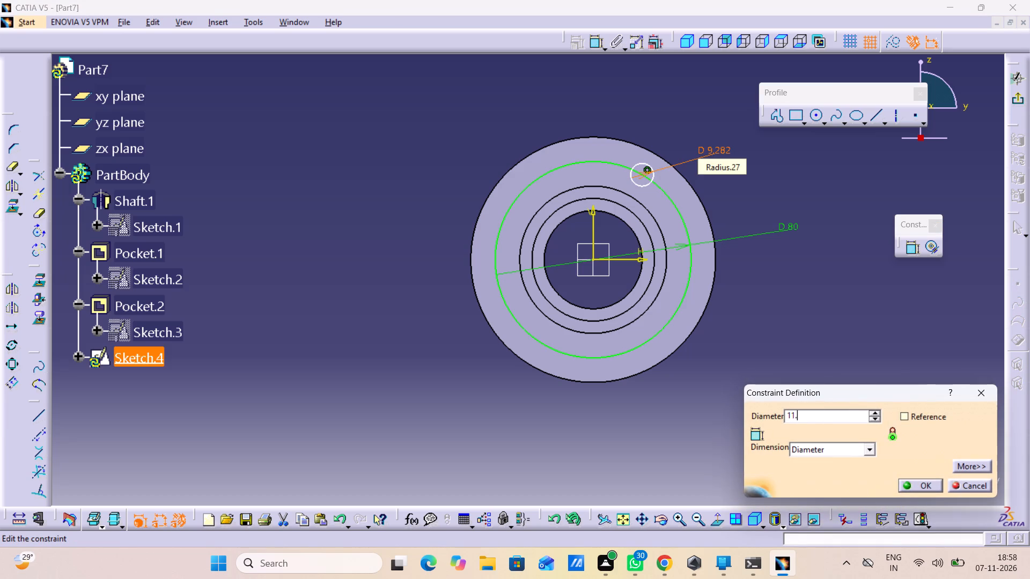
{"action": "type", "text": "80"}
{"action": "key", "text": "Return"}
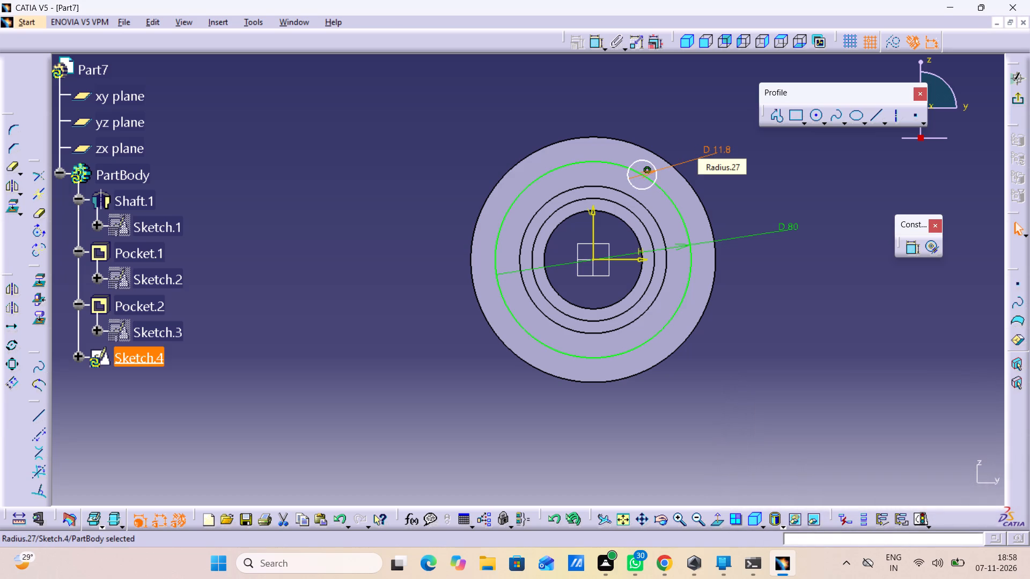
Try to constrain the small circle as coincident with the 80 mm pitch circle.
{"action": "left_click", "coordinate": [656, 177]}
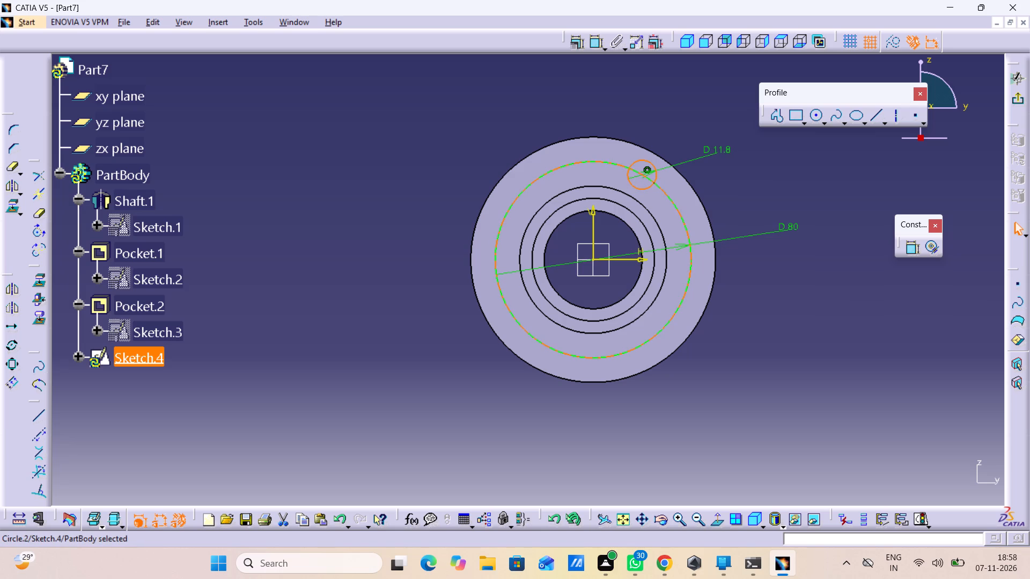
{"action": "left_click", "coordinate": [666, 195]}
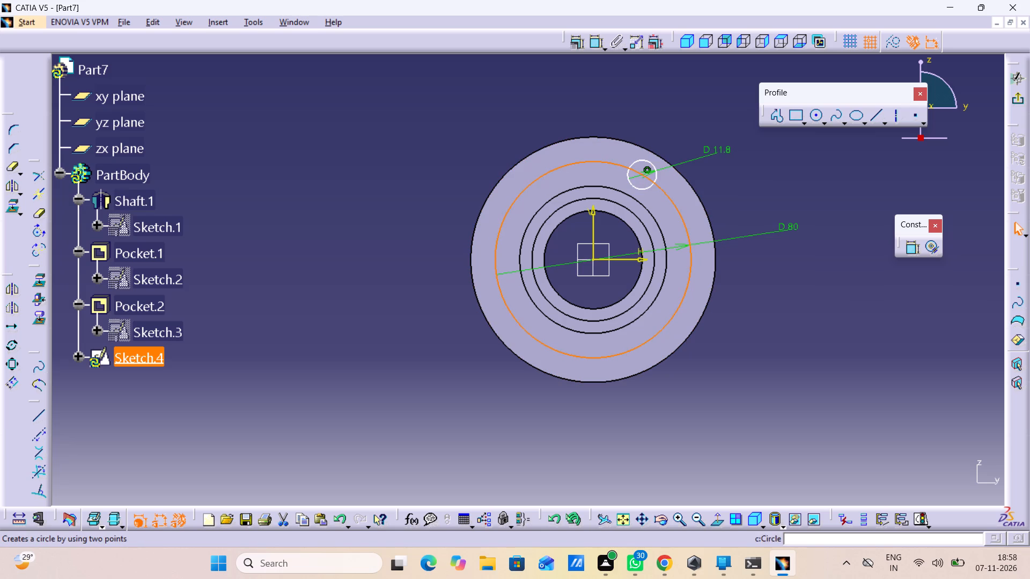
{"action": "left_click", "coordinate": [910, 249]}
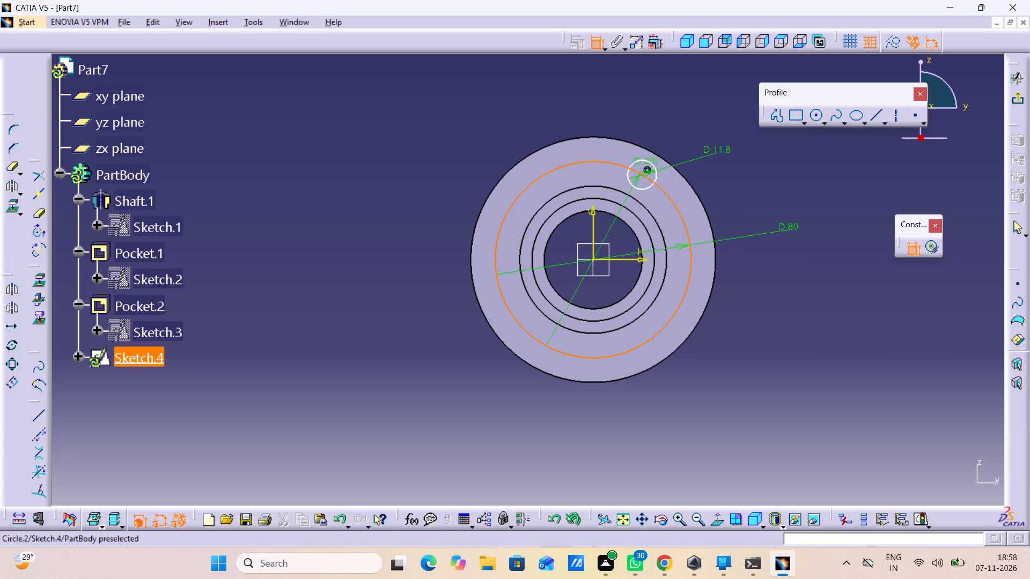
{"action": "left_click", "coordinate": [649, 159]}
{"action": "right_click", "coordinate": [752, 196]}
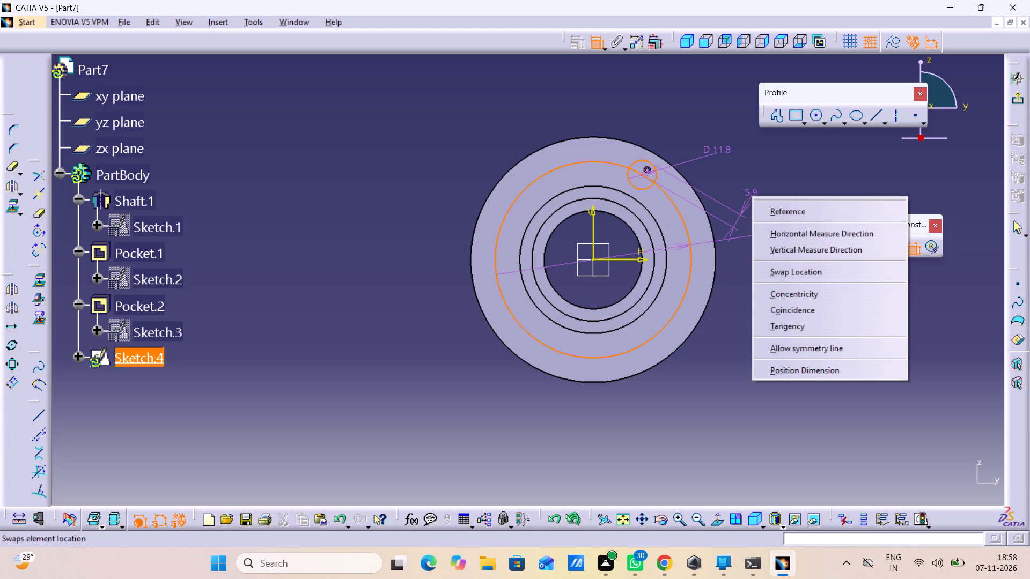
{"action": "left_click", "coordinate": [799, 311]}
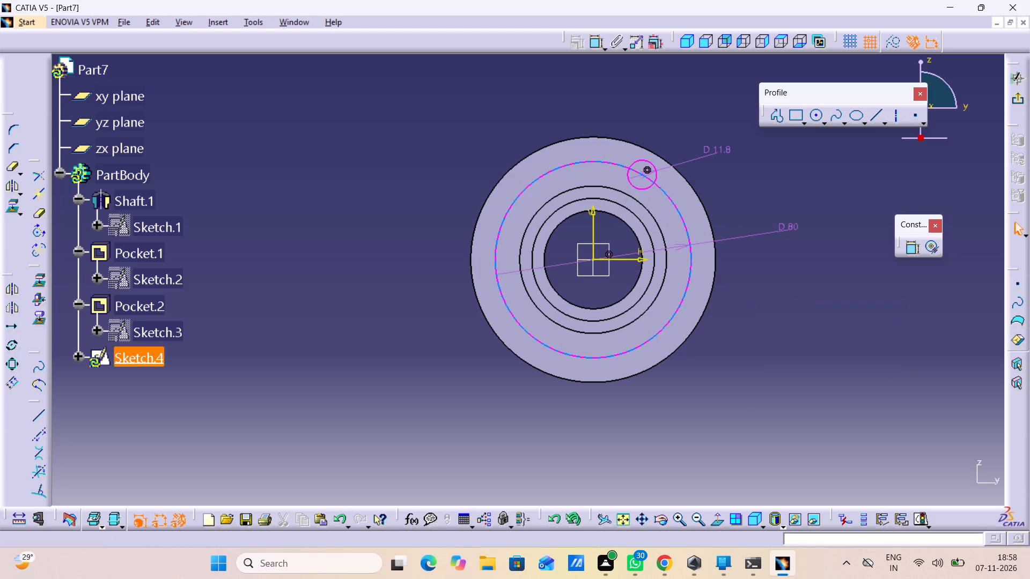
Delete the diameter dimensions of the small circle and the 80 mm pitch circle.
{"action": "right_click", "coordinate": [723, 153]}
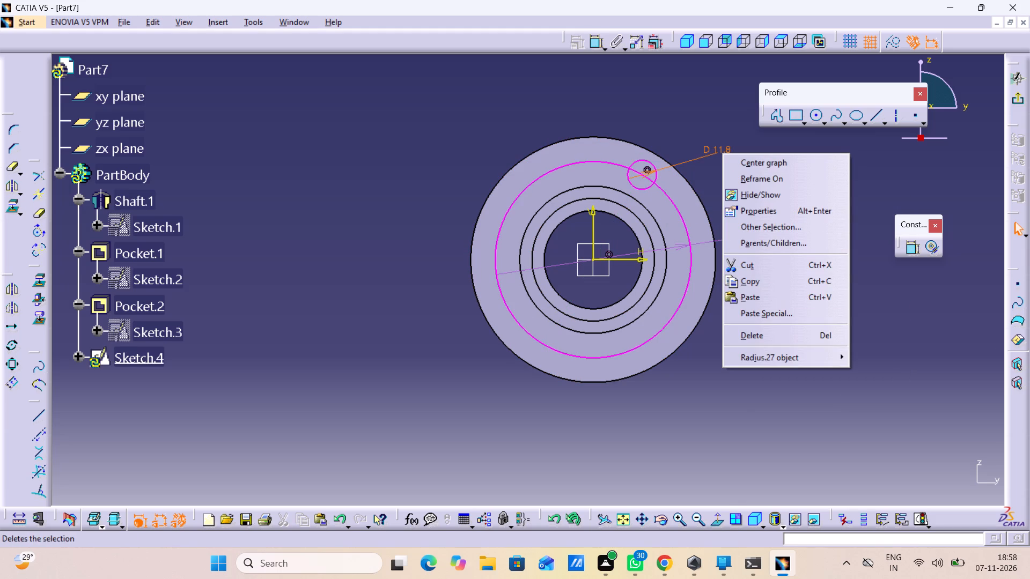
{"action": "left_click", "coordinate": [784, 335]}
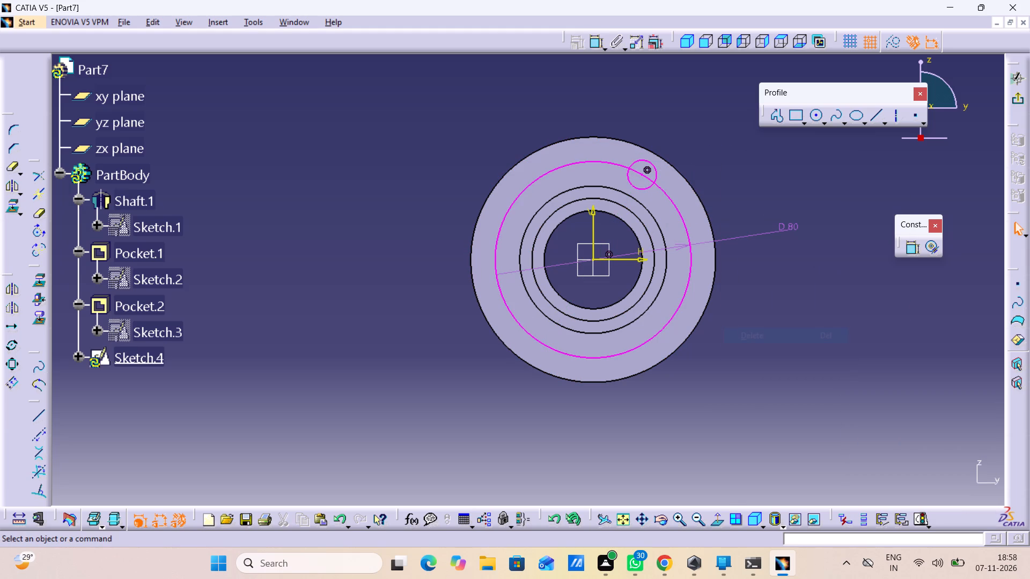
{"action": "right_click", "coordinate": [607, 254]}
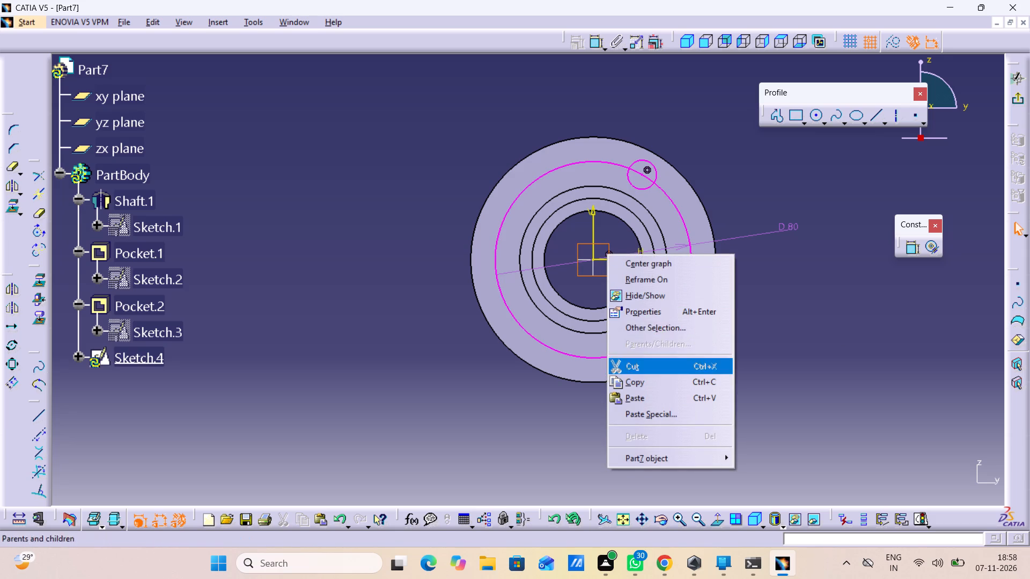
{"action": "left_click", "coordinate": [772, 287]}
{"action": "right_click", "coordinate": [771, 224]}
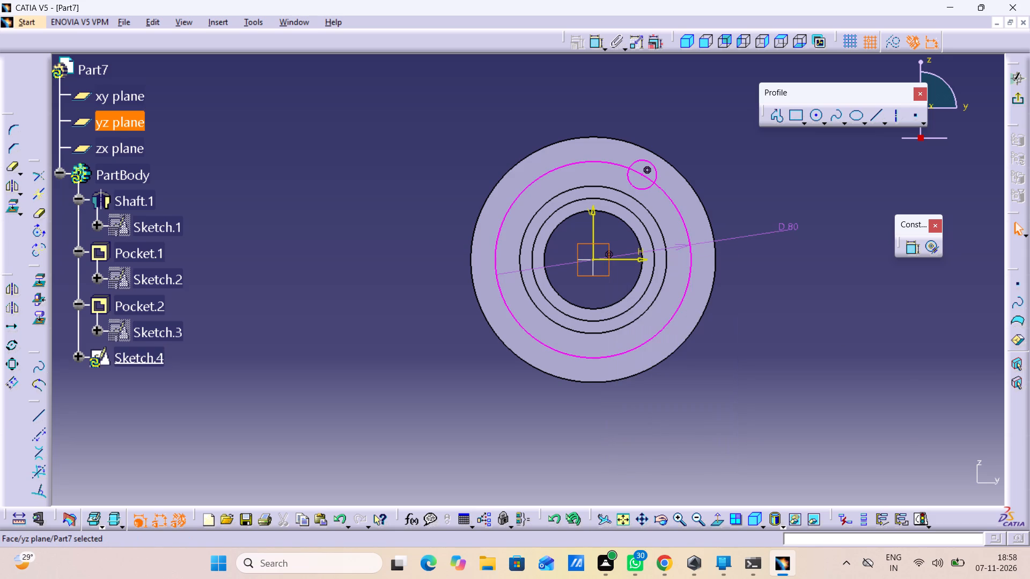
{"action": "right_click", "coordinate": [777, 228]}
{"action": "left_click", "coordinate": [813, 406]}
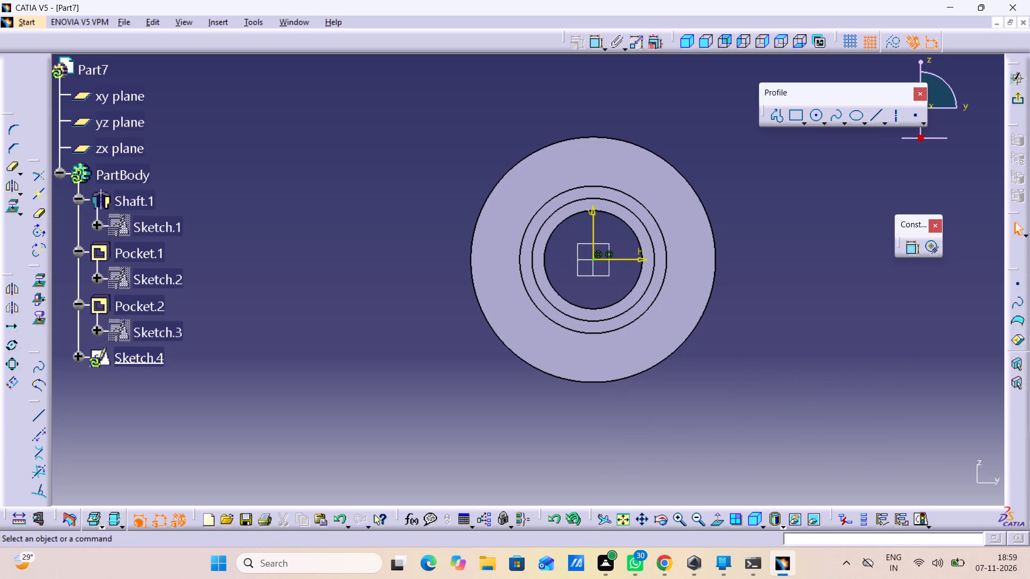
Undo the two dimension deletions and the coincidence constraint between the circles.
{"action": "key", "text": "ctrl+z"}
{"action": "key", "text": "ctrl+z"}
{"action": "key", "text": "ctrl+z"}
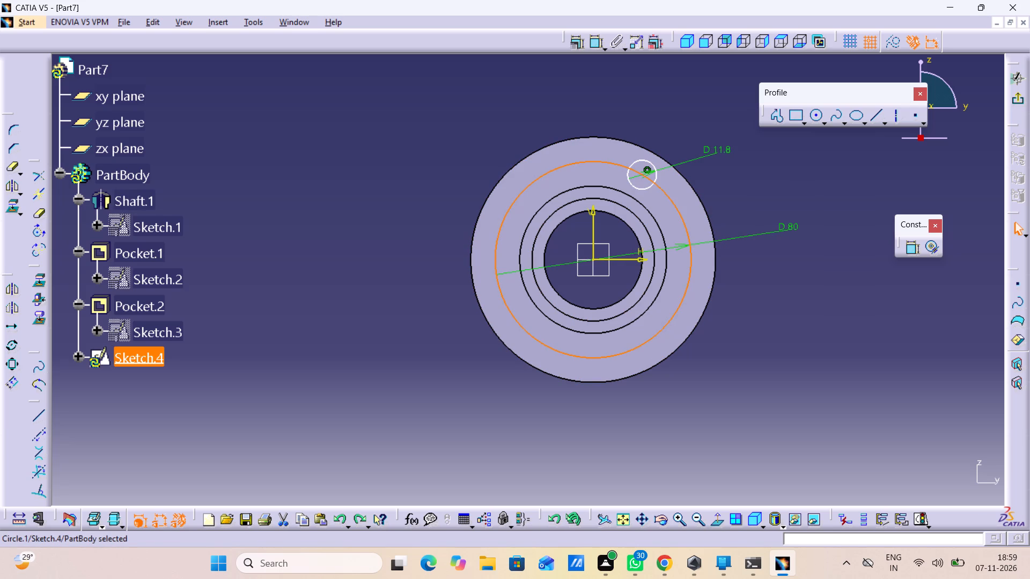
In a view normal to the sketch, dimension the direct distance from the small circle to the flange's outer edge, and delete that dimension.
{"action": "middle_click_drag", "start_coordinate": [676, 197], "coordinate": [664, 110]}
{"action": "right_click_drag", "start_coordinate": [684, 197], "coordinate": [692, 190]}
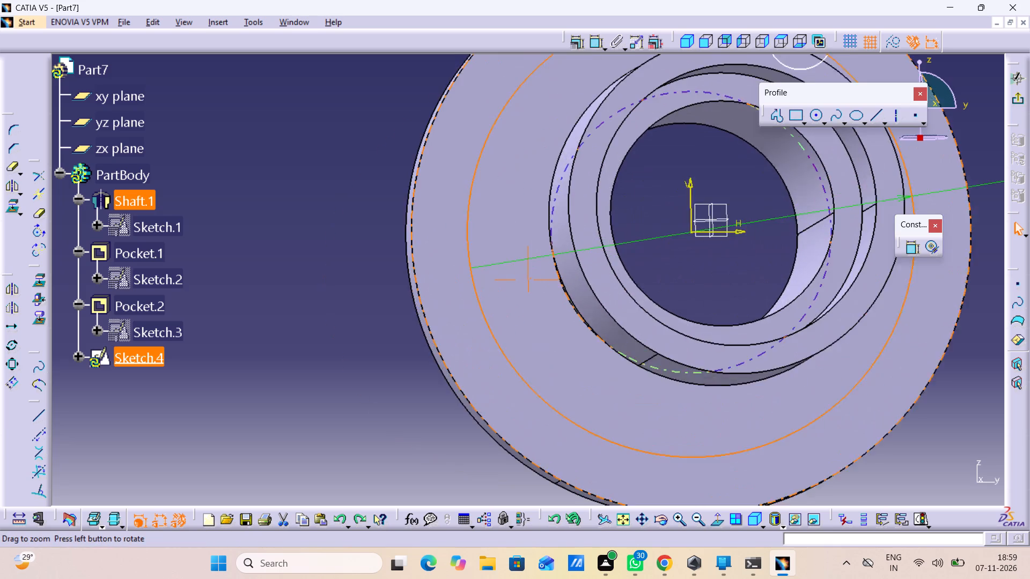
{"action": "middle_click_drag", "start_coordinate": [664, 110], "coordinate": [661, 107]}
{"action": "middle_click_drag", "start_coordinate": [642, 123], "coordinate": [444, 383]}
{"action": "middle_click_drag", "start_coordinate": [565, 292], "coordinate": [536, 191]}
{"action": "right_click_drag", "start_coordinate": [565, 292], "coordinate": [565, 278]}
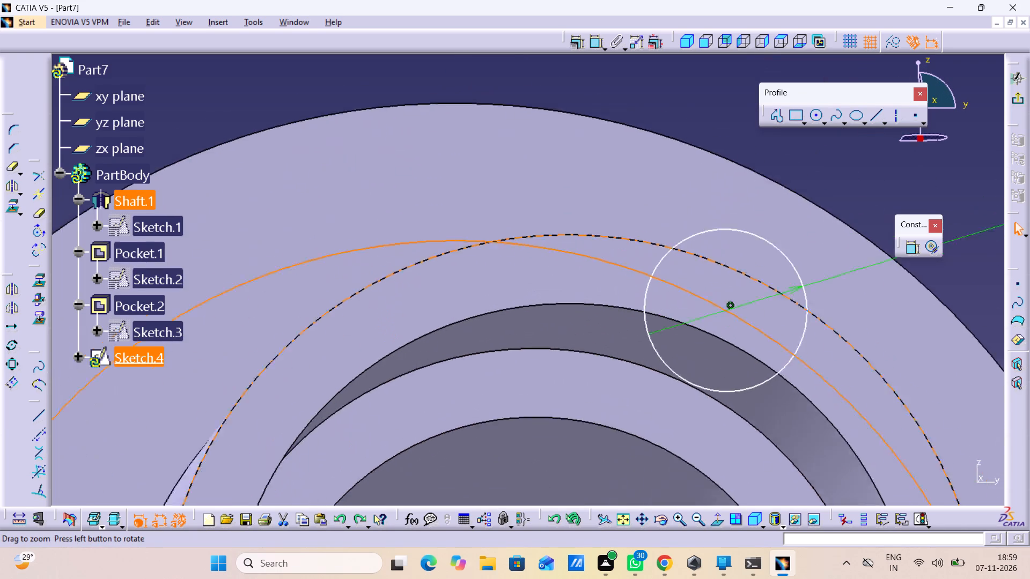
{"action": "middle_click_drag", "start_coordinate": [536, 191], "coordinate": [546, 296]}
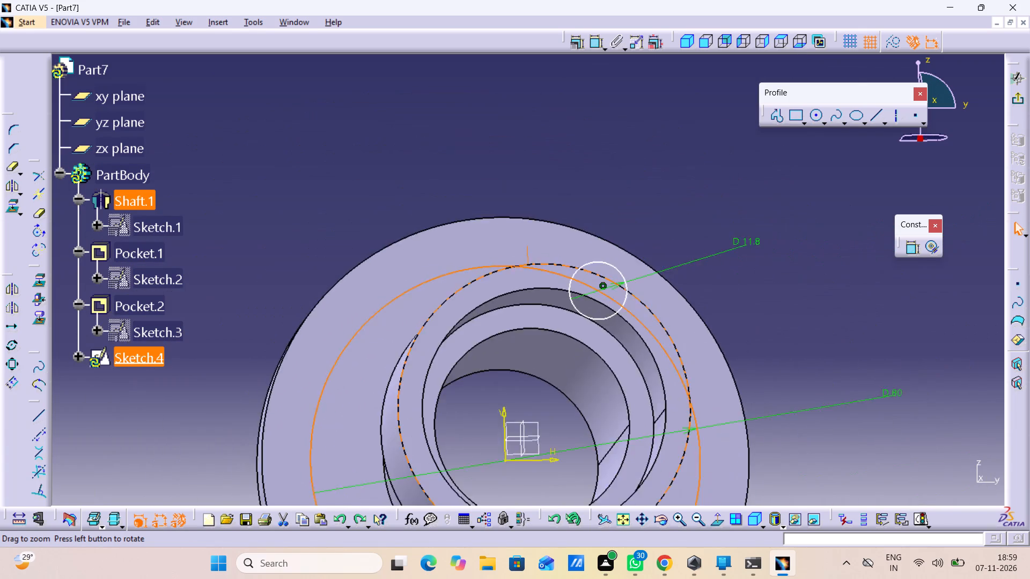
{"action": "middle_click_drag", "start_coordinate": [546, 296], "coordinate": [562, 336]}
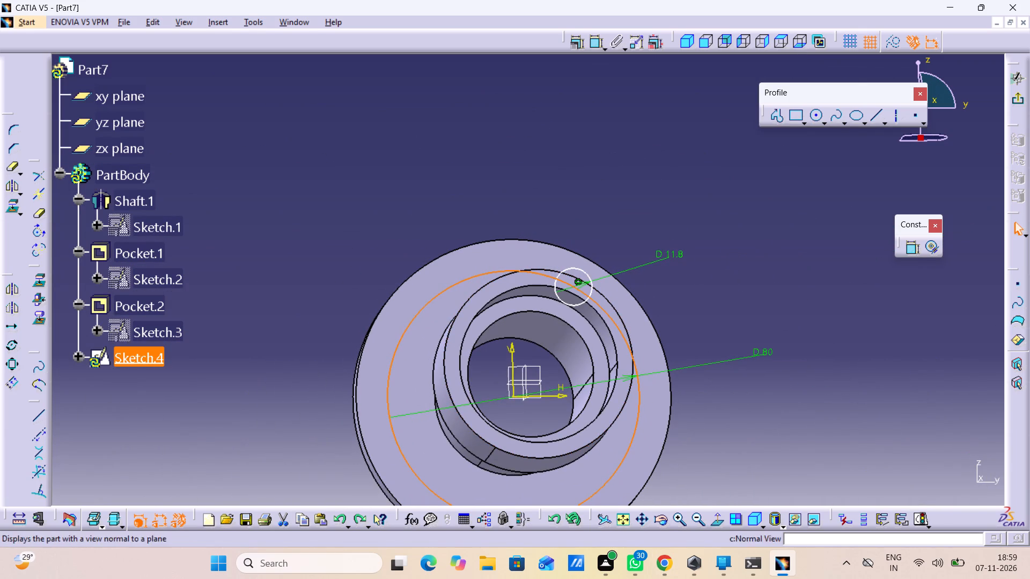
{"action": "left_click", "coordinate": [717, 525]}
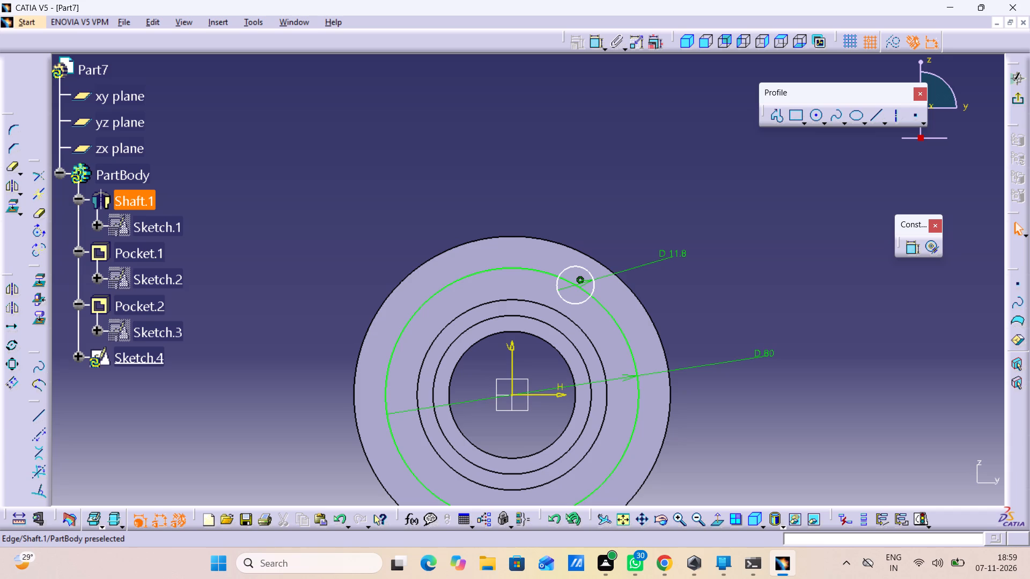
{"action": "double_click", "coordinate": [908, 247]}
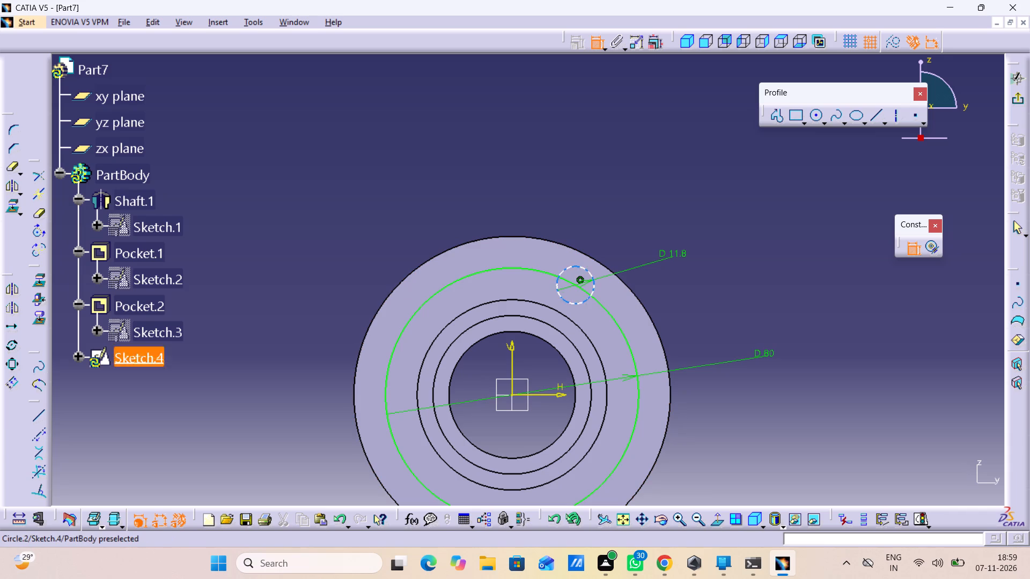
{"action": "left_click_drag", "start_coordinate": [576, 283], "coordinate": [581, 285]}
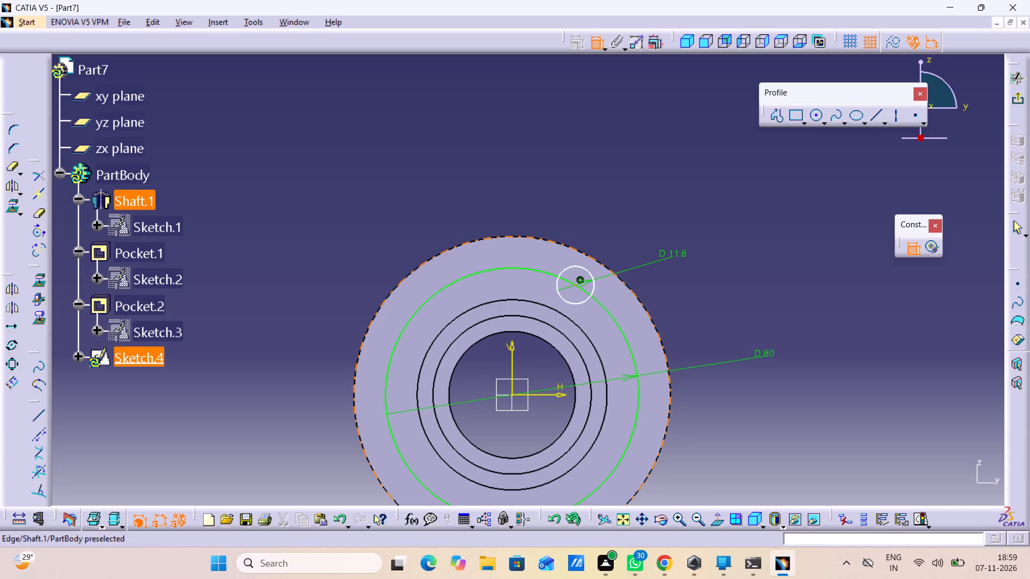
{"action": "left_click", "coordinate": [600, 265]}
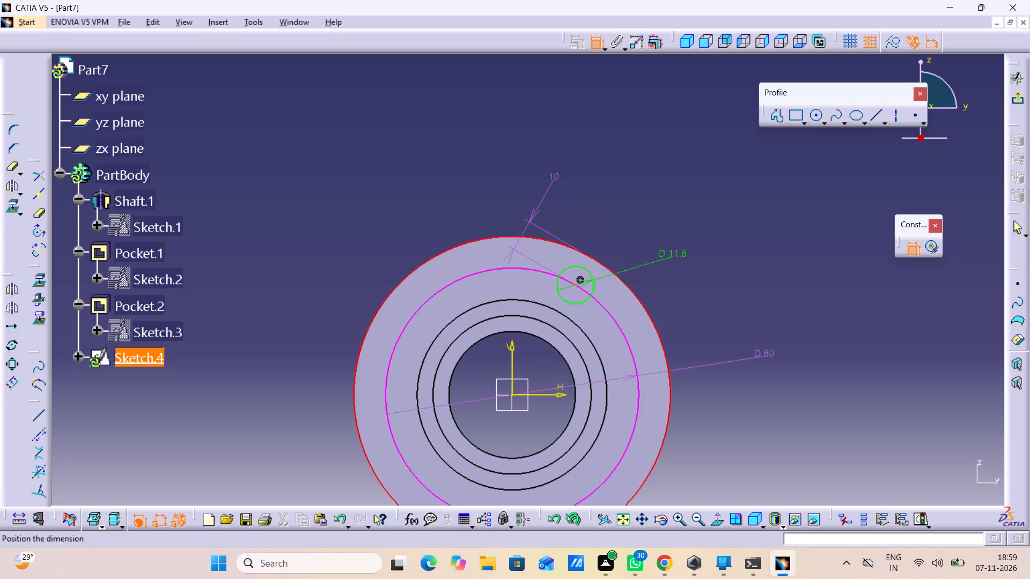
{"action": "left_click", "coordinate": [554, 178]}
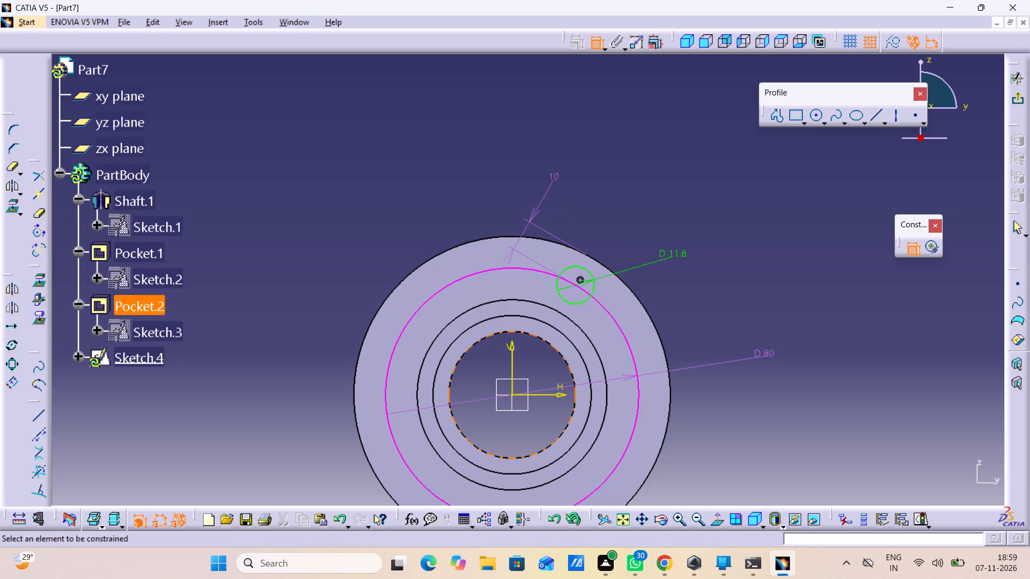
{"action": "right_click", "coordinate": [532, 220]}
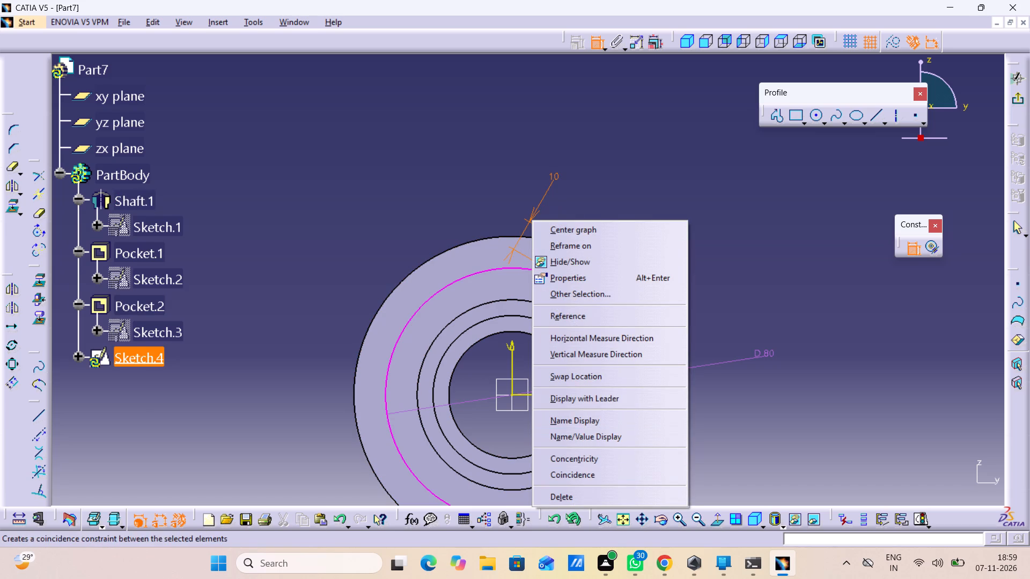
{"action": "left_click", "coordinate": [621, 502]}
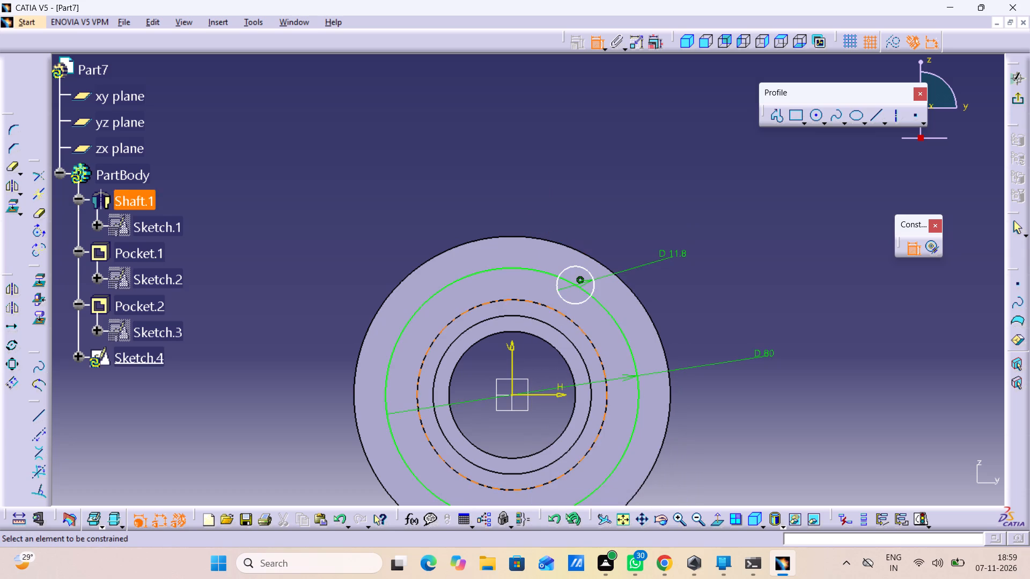
Dimension the vertical distance from the small circle's centre to the flange's outer edge, and exit the sketch.
{"action": "left_click", "coordinate": [575, 287]}
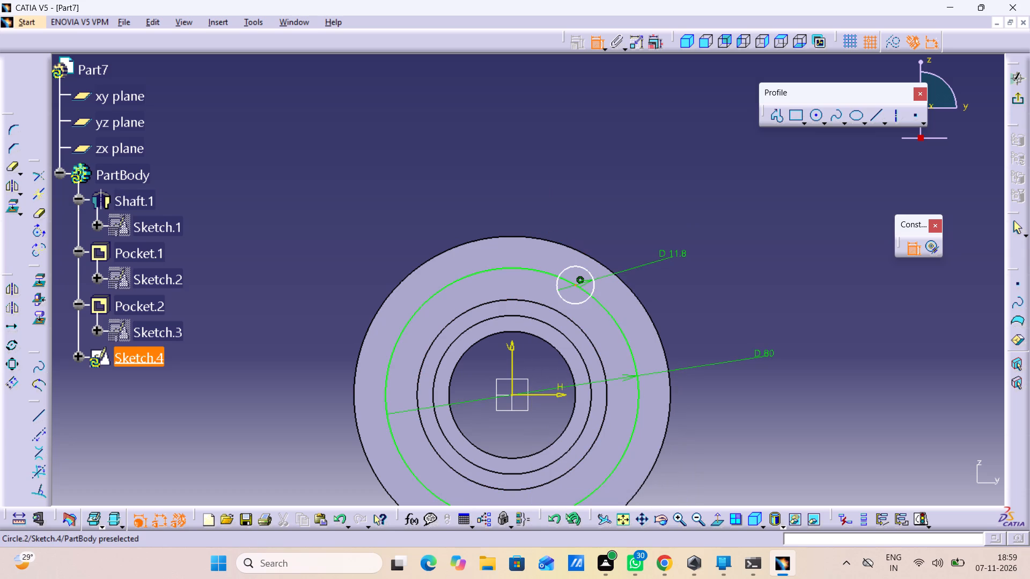
{"action": "left_click", "coordinate": [648, 313]}
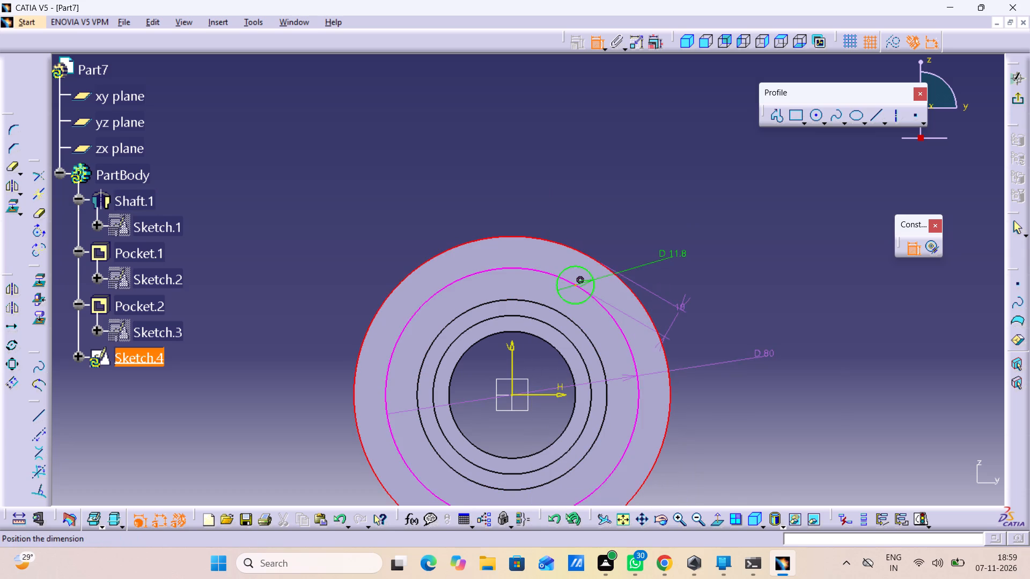
{"action": "right_click", "coordinate": [682, 309]}
{"action": "left_click", "coordinate": [734, 362]}
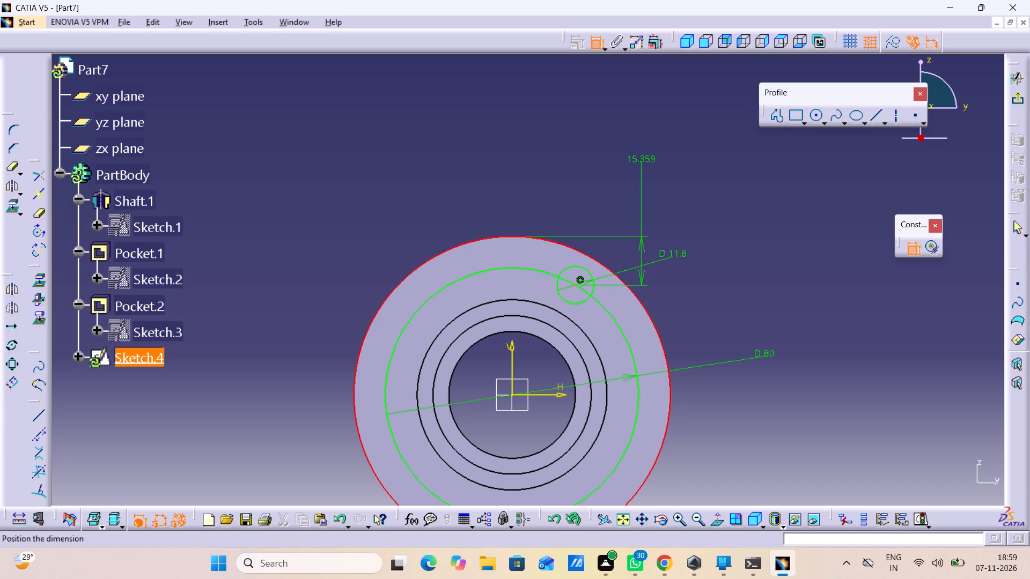
{"action": "left_click", "coordinate": [642, 167]}
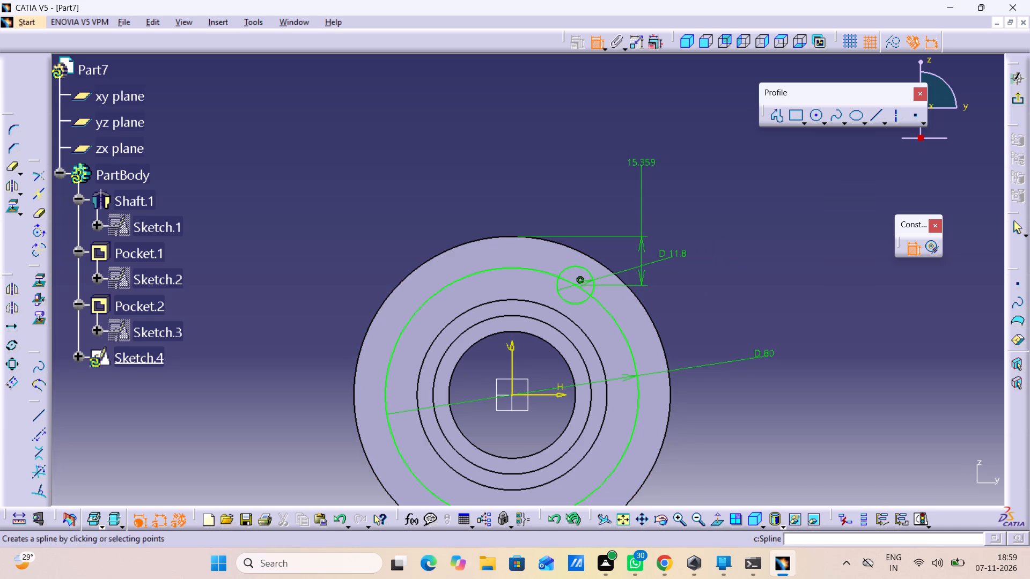
{"action": "left_click", "coordinate": [1018, 101]}
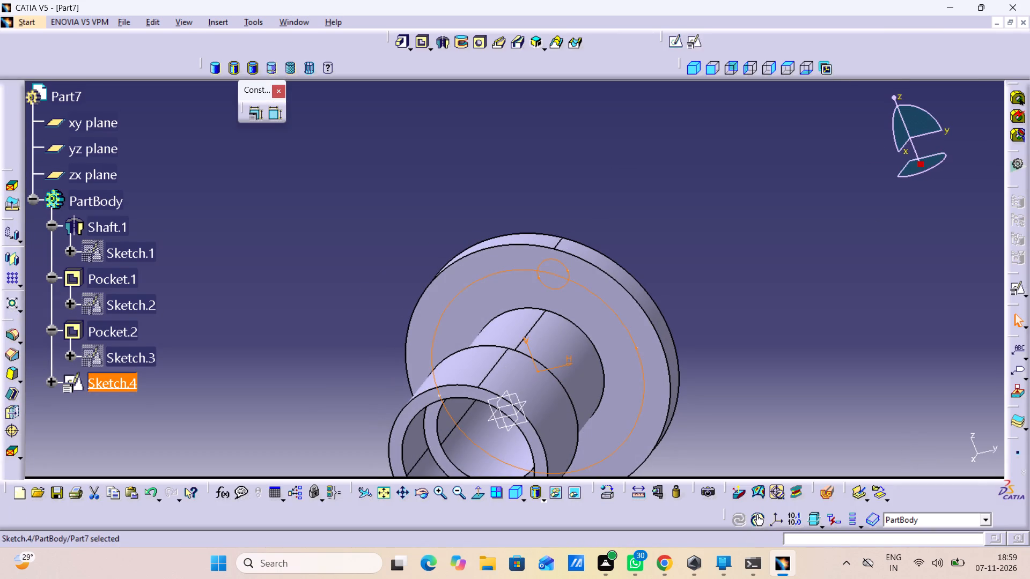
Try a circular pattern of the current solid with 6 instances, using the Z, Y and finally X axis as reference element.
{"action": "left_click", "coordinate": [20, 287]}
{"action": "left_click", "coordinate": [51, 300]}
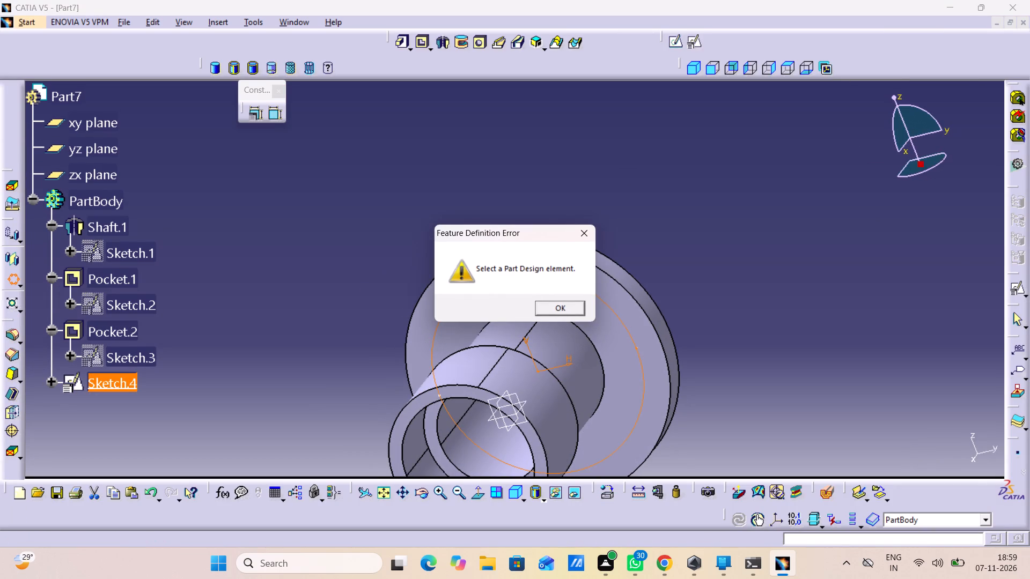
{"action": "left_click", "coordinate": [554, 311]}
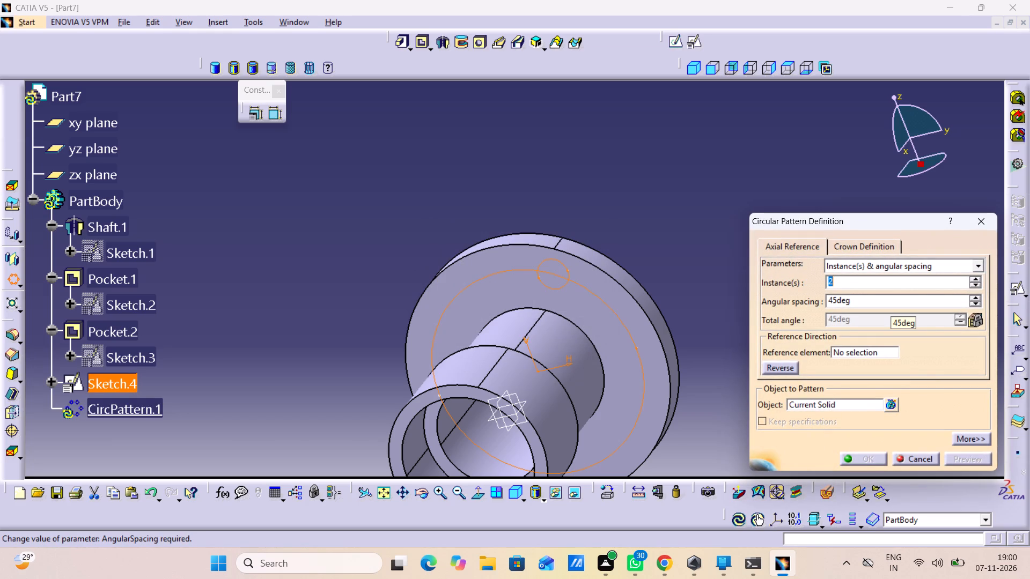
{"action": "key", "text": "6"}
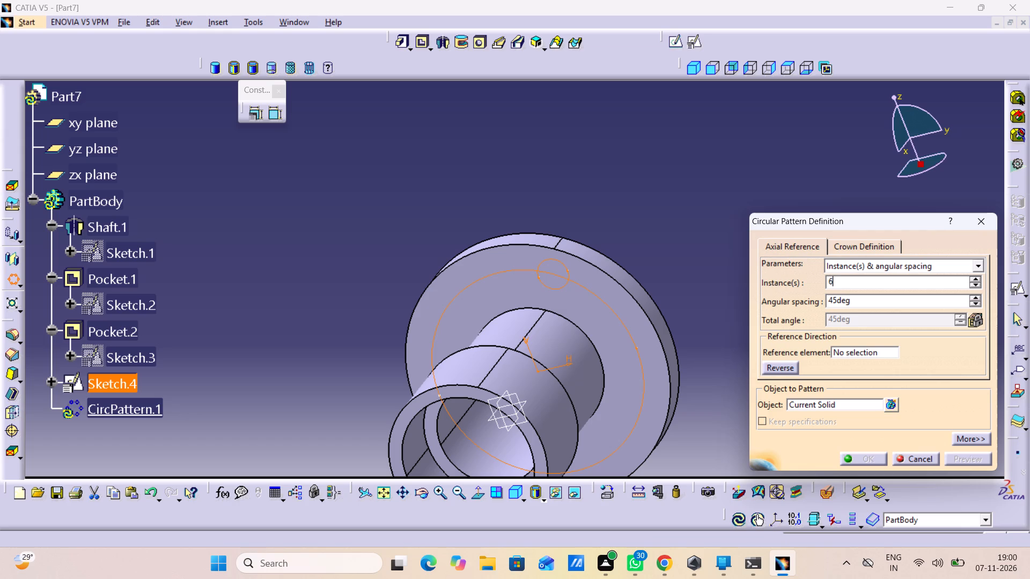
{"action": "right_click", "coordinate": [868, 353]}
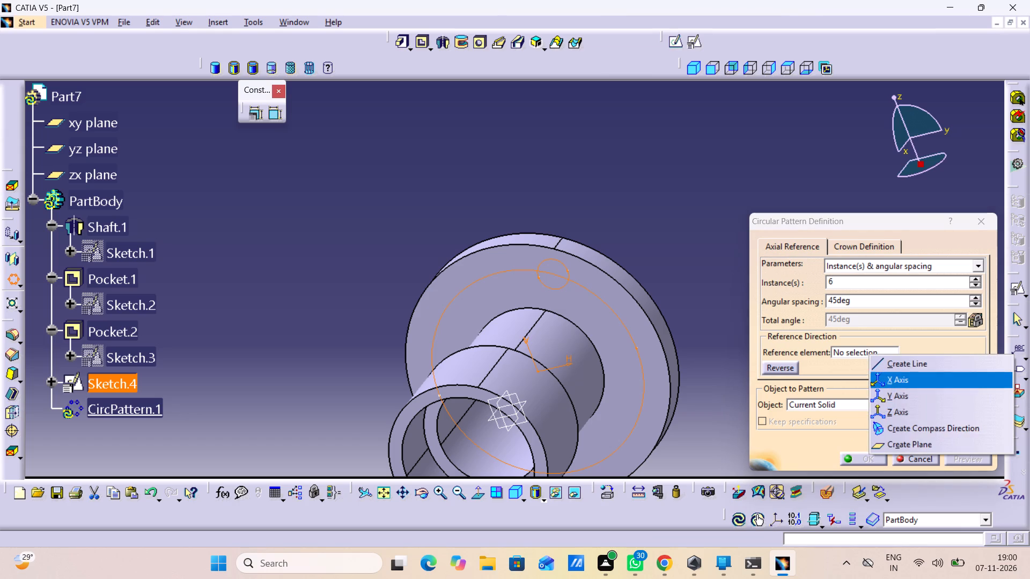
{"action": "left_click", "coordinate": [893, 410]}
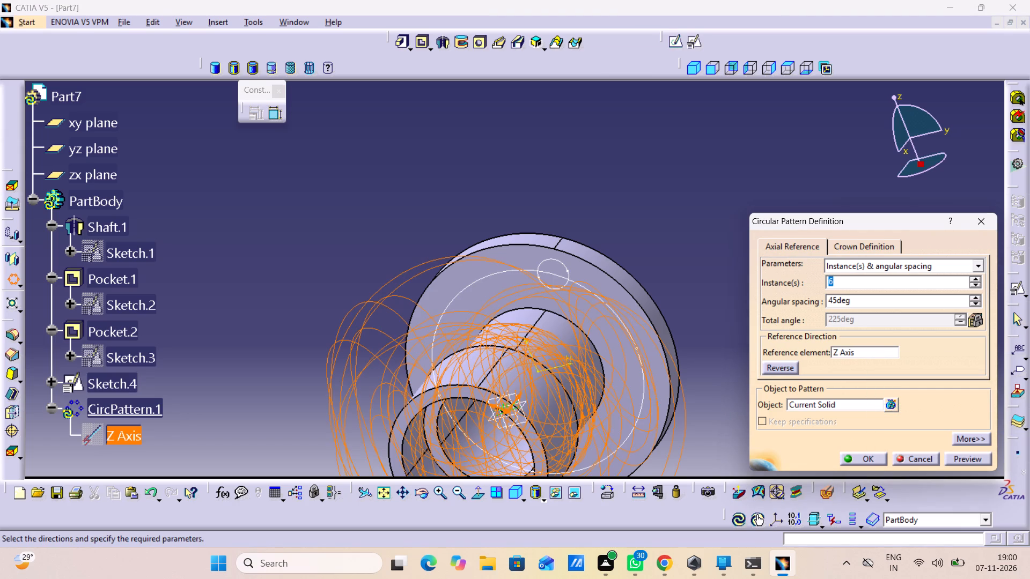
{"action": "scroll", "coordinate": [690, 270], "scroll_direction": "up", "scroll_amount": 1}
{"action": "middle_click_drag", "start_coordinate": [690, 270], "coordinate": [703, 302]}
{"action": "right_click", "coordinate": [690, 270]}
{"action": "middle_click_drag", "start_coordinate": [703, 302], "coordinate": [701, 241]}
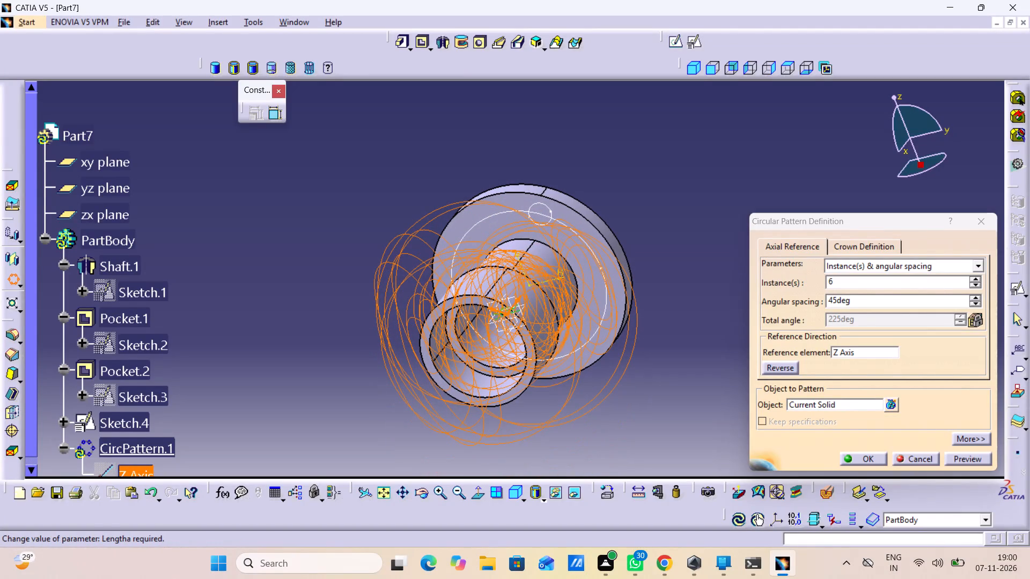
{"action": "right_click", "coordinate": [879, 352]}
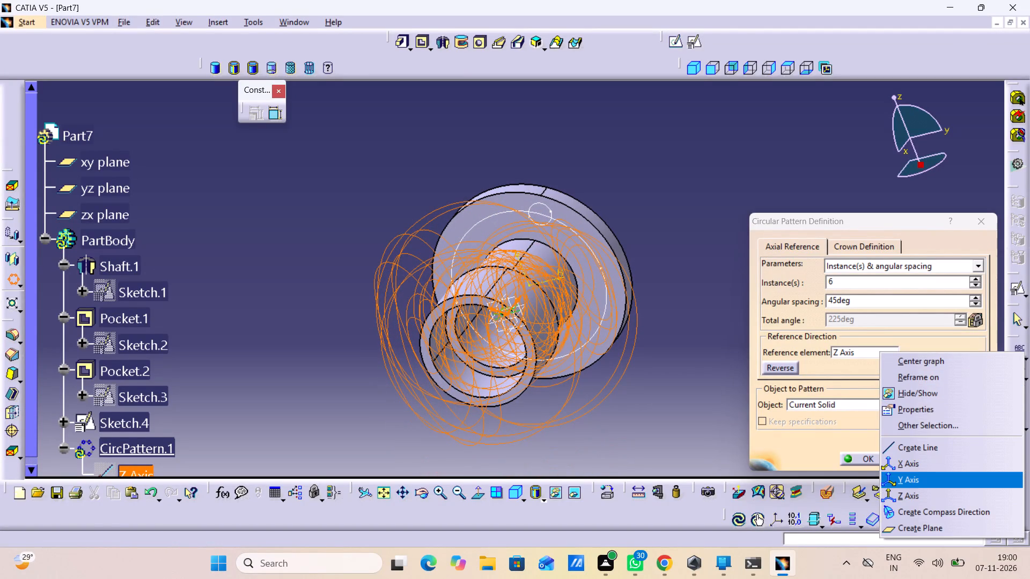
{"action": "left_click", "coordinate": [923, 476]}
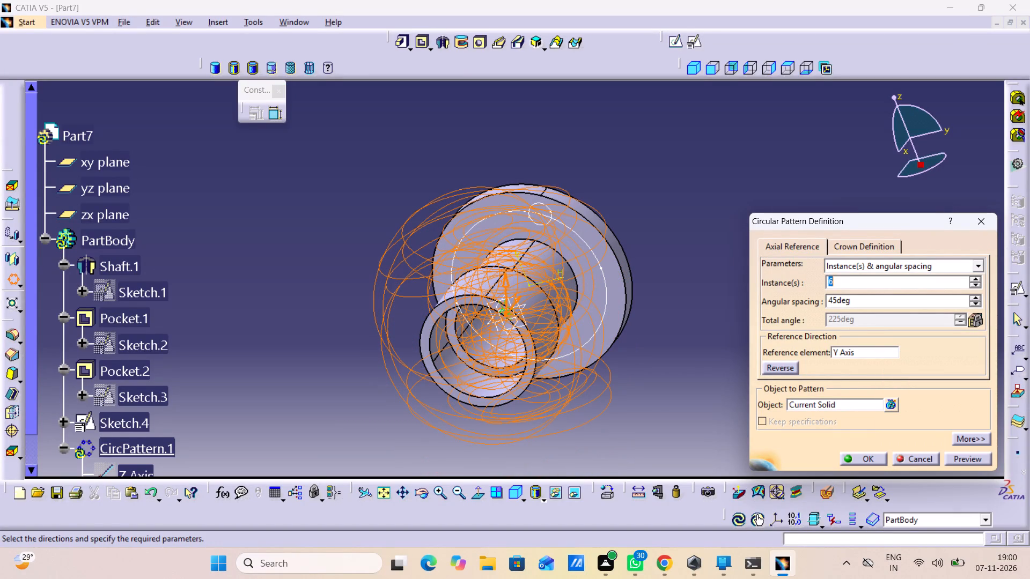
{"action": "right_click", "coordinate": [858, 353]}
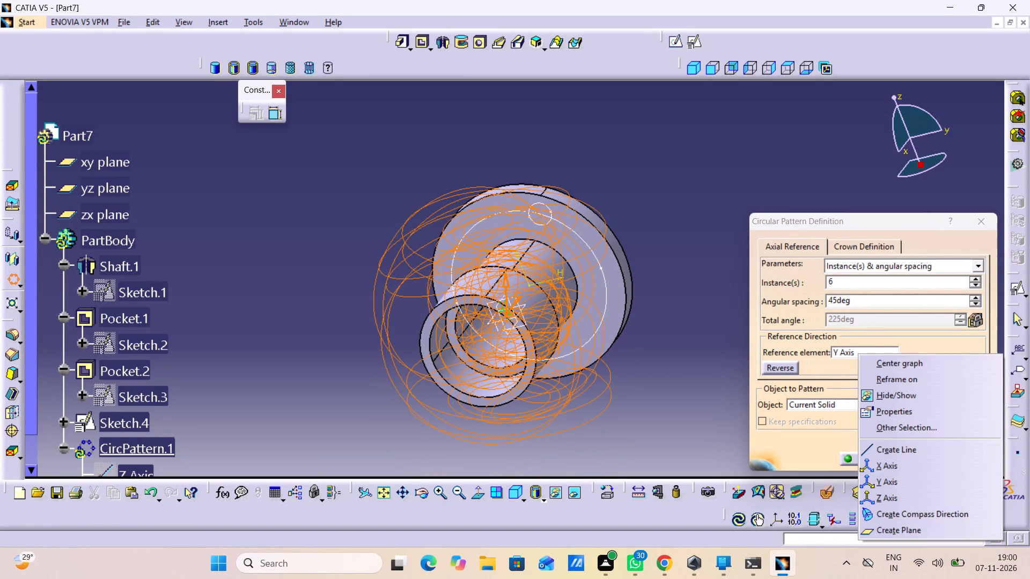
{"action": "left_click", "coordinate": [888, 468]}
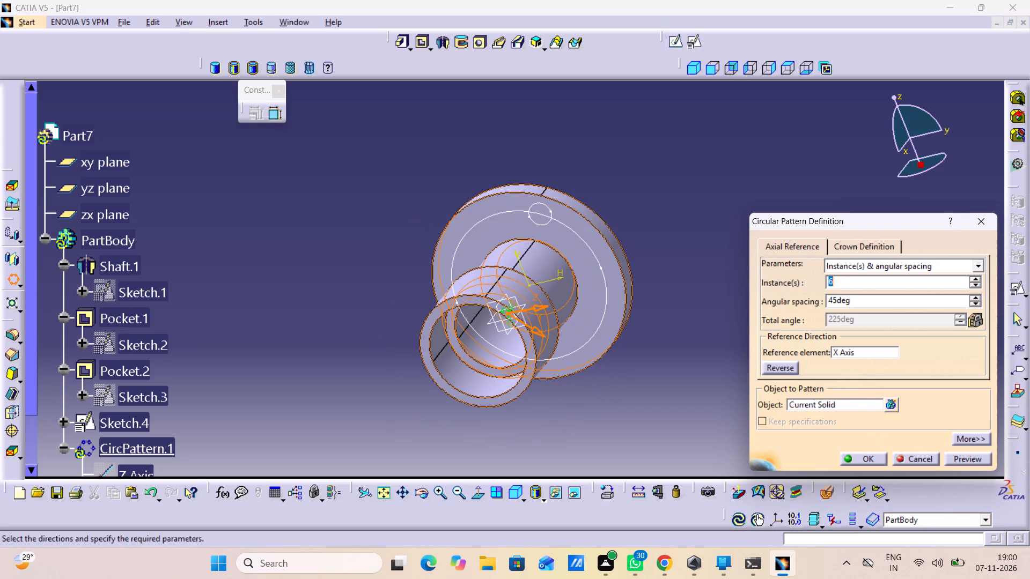
Preview the six-instance pattern about the X axis and examine the flange and shaft from several sides.
{"action": "middle_click", "coordinate": [710, 415]}
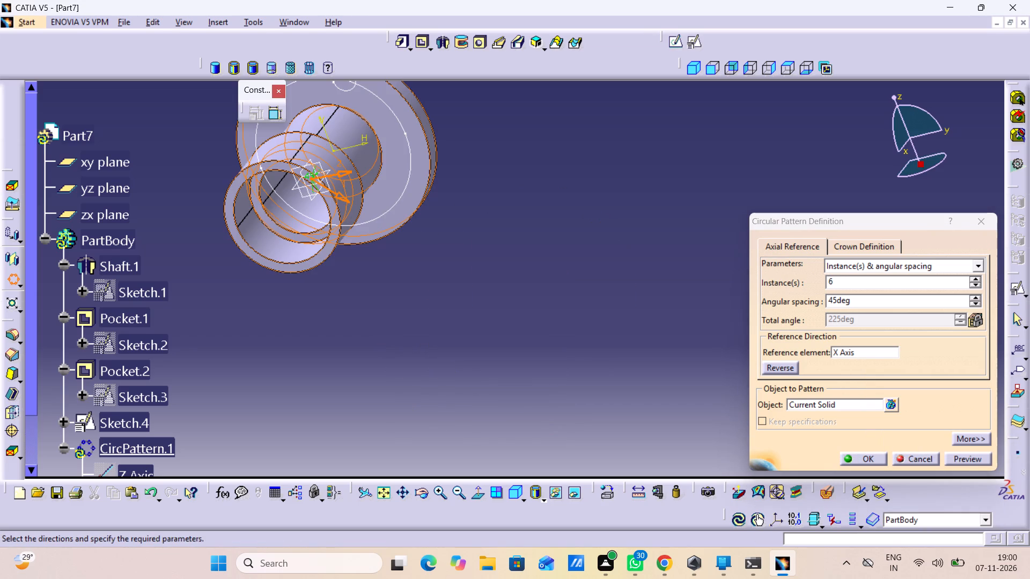
{"action": "middle_click_drag", "start_coordinate": [565, 385], "coordinate": [608, 423]}
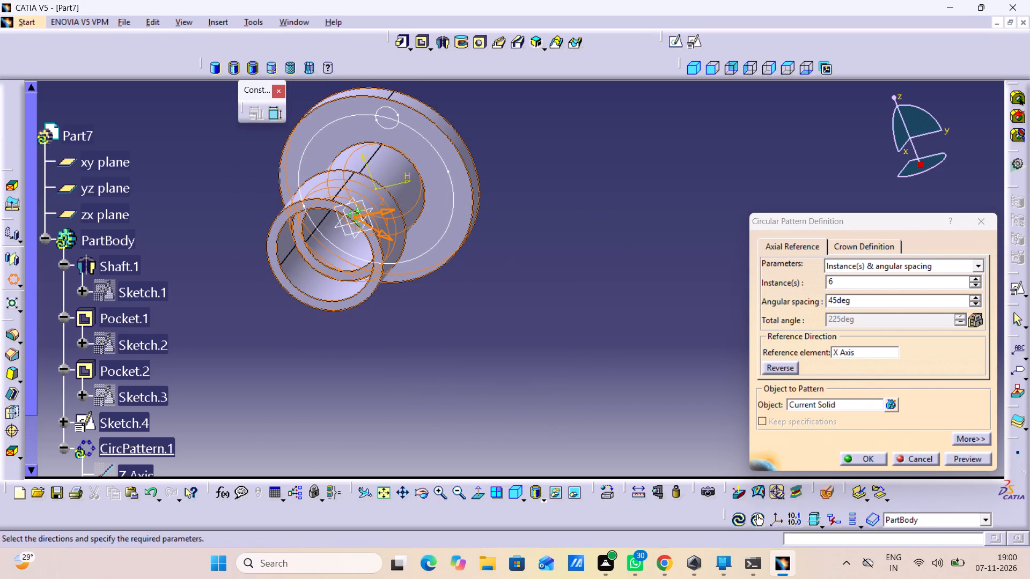
{"action": "left_click", "coordinate": [961, 461]}
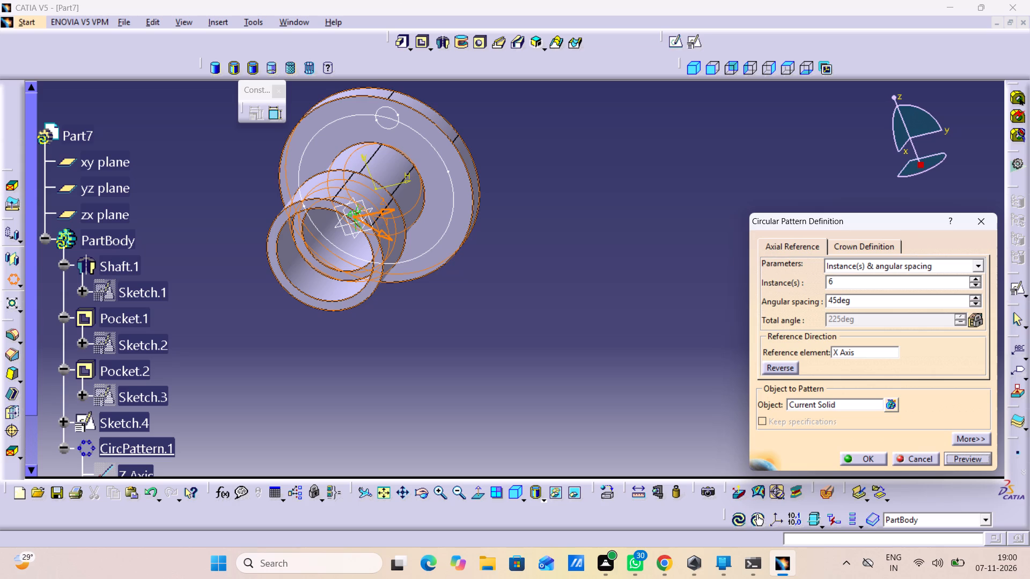
{"action": "middle_click_drag", "start_coordinate": [713, 394], "coordinate": [513, 333]}
{"action": "right_click_drag", "start_coordinate": [710, 392], "coordinate": [512, 332]}
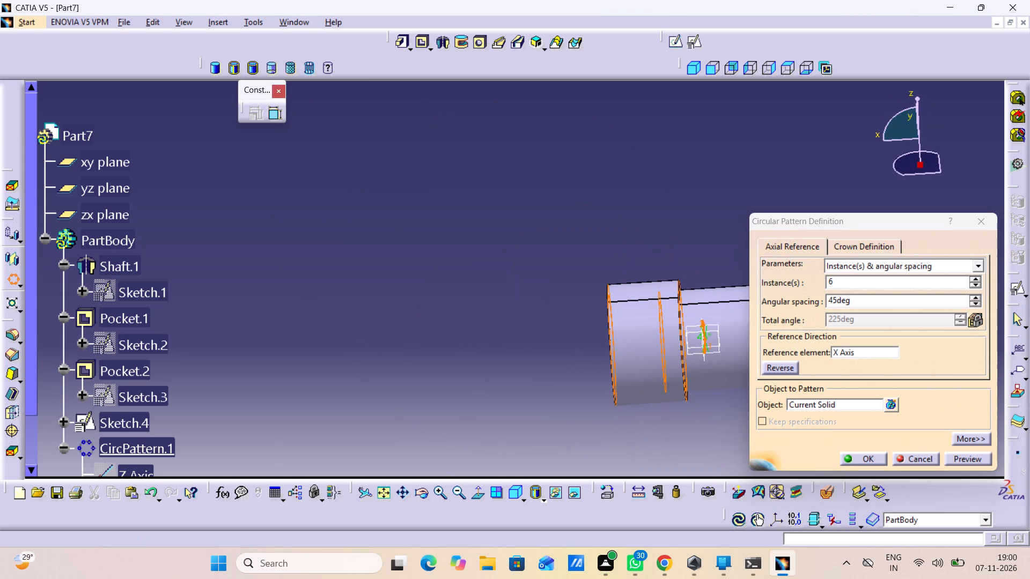
{"action": "middle_click_drag", "start_coordinate": [499, 333], "coordinate": [338, 315]}
{"action": "middle_click_drag", "start_coordinate": [379, 324], "coordinate": [465, 339]}
{"action": "right_click_drag", "start_coordinate": [380, 324], "coordinate": [465, 339]}
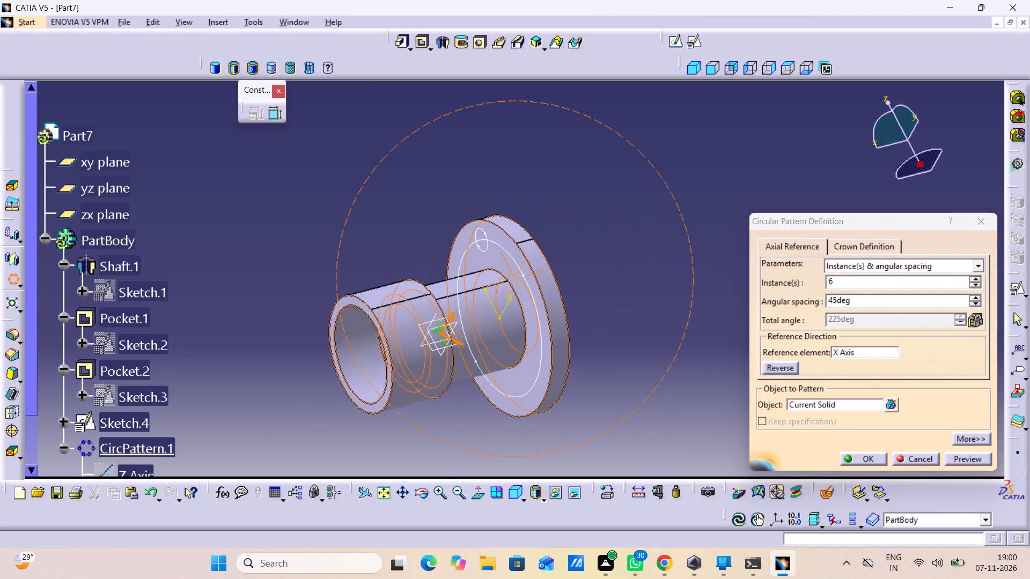
{"action": "middle_click_drag", "start_coordinate": [465, 339], "coordinate": [626, 316]}
{"action": "right_click_drag", "start_coordinate": [465, 339], "coordinate": [626, 316]}
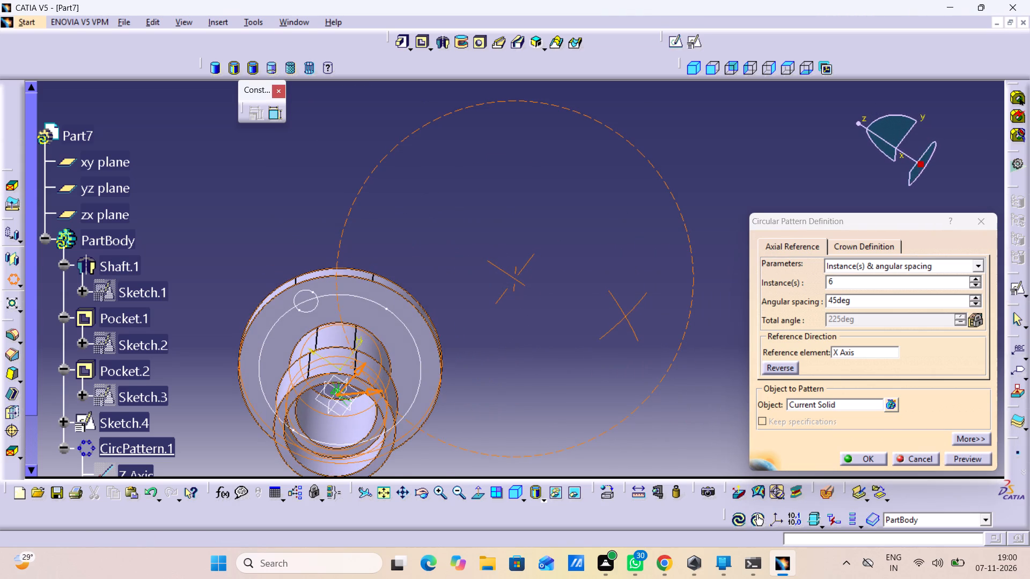
{"action": "right_click_drag", "start_coordinate": [626, 316], "coordinate": [632, 299]}
{"action": "middle_click_drag", "start_coordinate": [626, 316], "coordinate": [632, 299]}
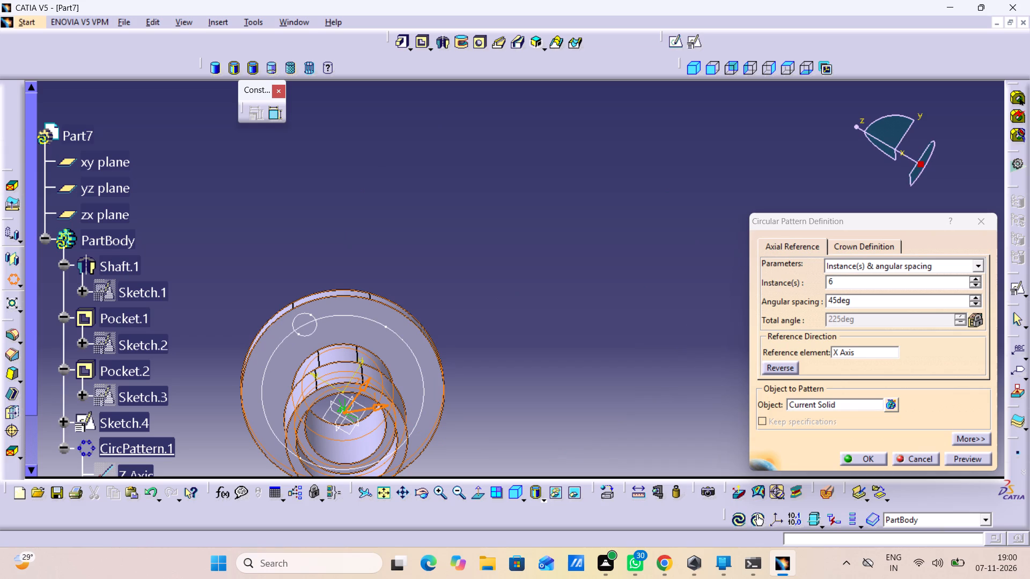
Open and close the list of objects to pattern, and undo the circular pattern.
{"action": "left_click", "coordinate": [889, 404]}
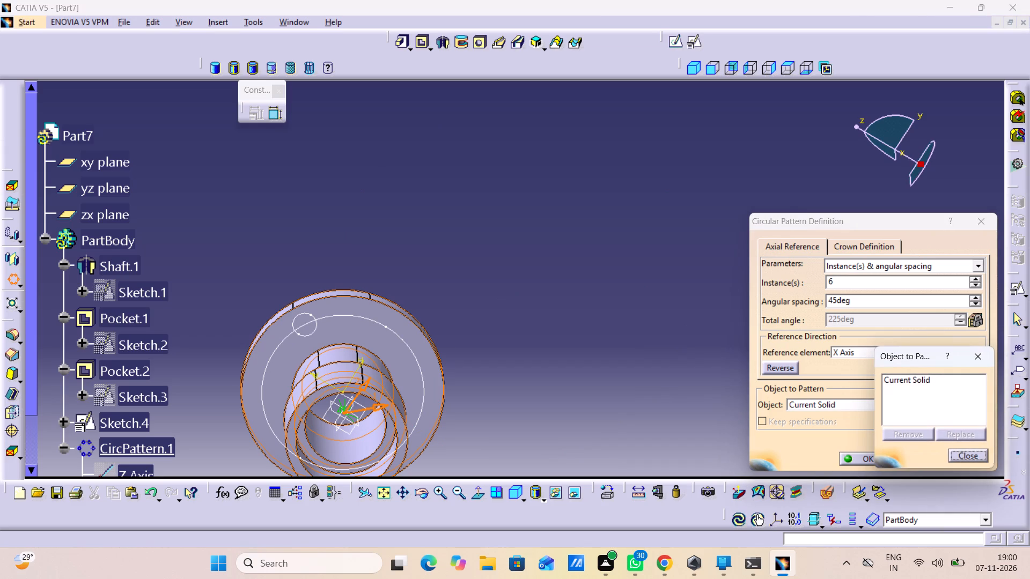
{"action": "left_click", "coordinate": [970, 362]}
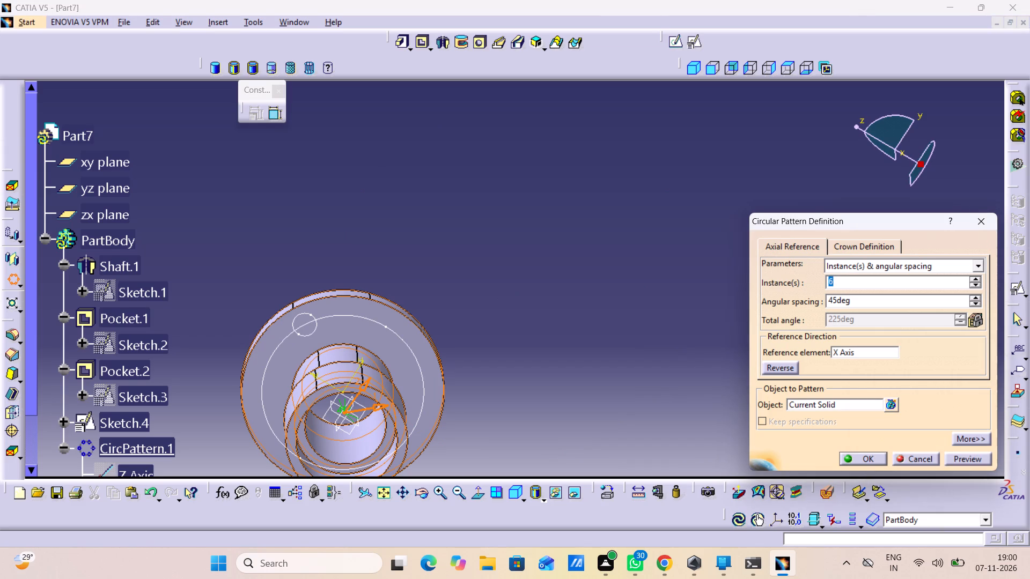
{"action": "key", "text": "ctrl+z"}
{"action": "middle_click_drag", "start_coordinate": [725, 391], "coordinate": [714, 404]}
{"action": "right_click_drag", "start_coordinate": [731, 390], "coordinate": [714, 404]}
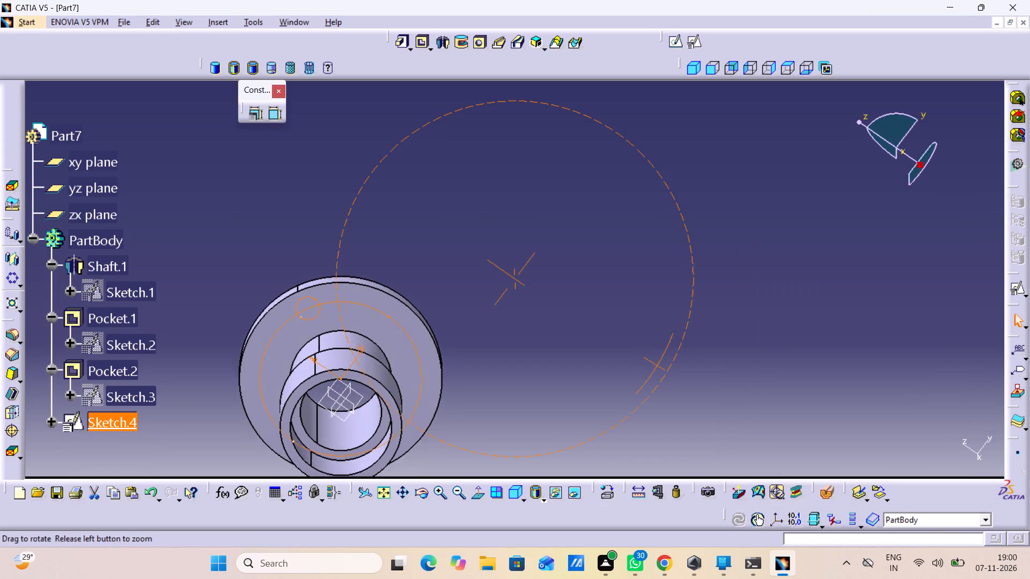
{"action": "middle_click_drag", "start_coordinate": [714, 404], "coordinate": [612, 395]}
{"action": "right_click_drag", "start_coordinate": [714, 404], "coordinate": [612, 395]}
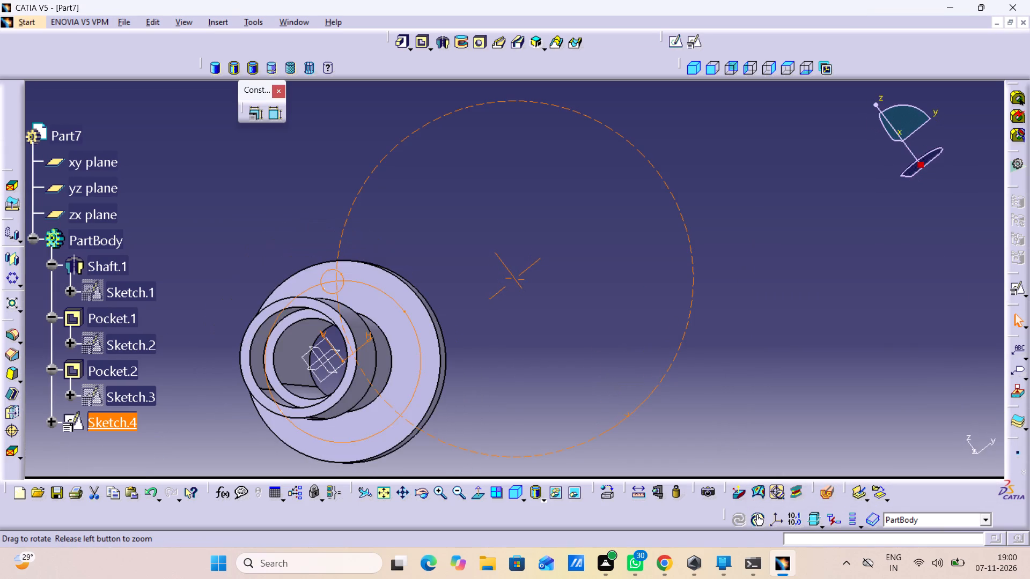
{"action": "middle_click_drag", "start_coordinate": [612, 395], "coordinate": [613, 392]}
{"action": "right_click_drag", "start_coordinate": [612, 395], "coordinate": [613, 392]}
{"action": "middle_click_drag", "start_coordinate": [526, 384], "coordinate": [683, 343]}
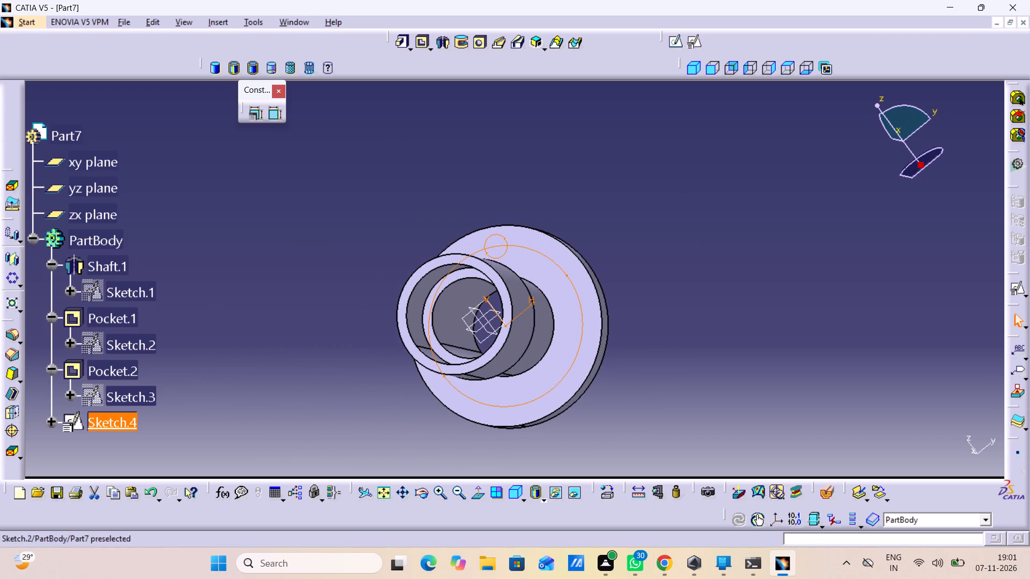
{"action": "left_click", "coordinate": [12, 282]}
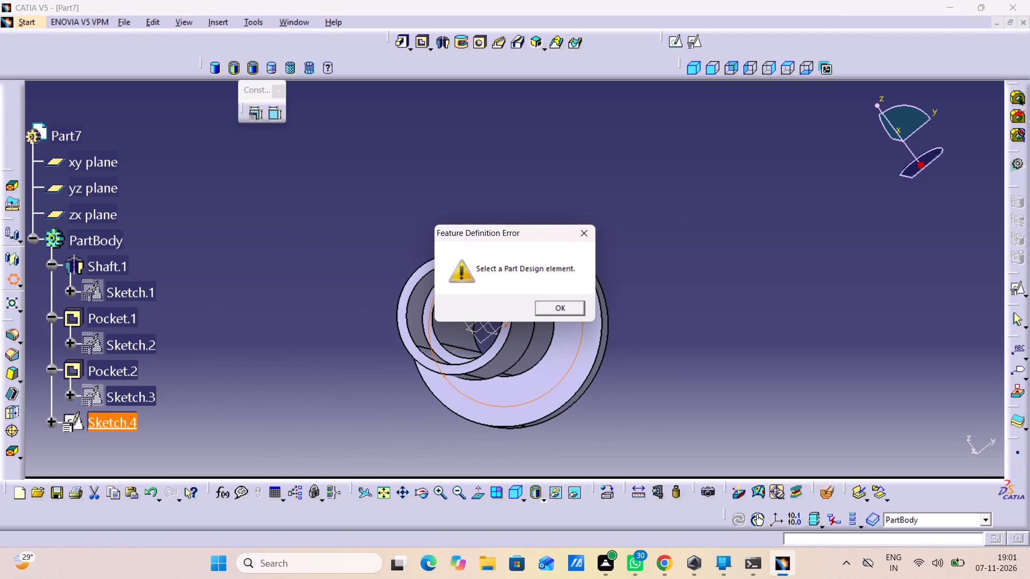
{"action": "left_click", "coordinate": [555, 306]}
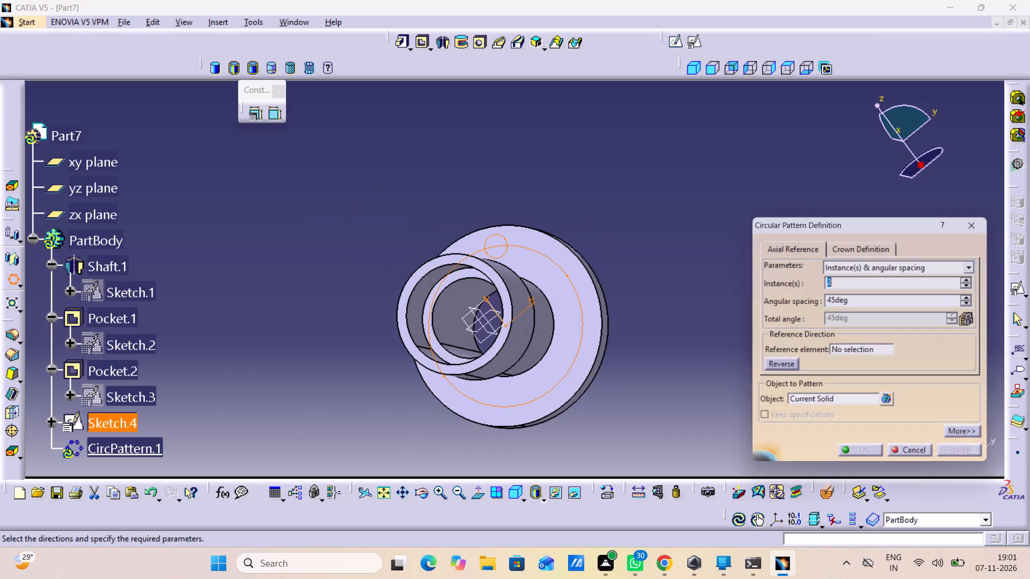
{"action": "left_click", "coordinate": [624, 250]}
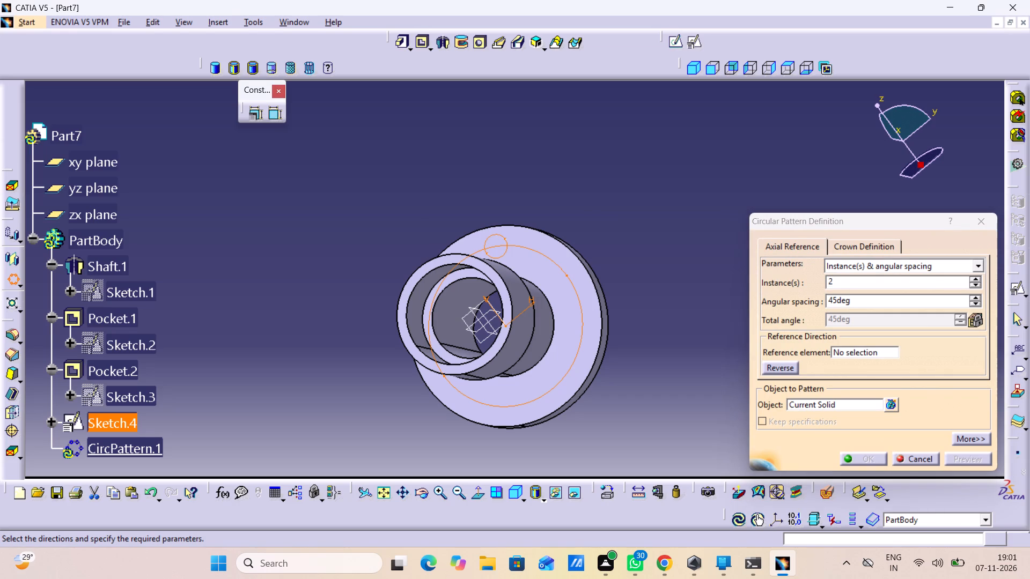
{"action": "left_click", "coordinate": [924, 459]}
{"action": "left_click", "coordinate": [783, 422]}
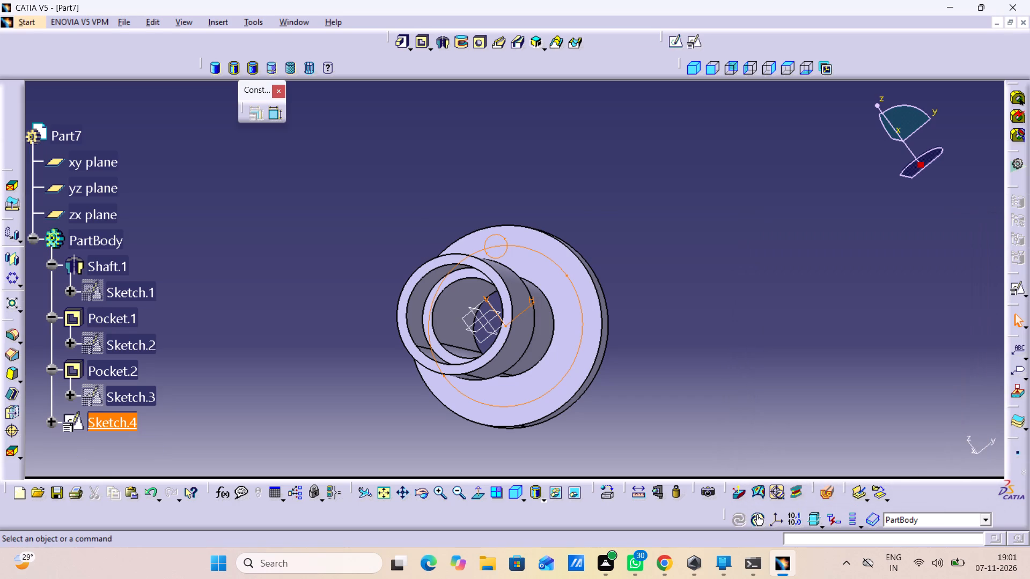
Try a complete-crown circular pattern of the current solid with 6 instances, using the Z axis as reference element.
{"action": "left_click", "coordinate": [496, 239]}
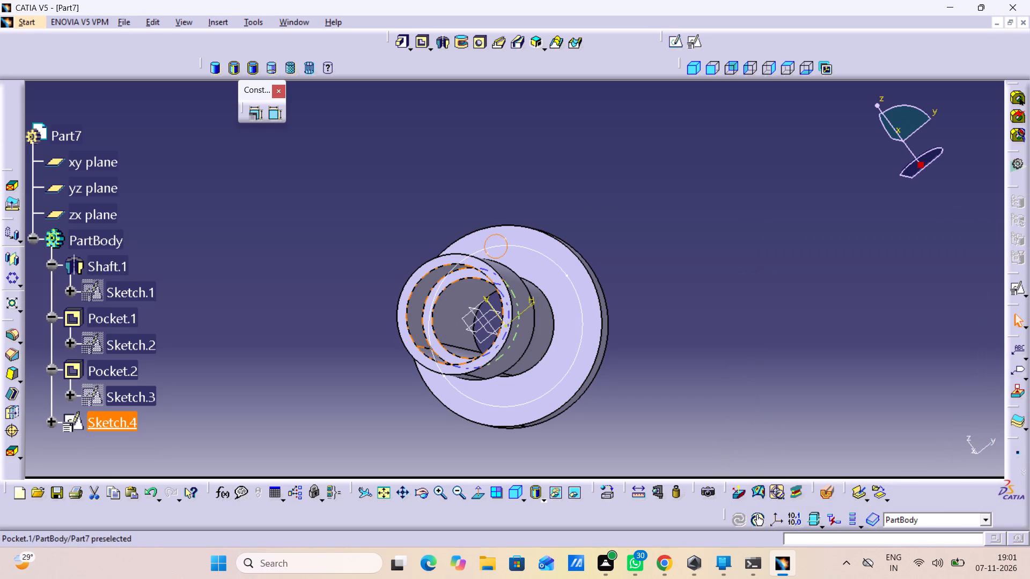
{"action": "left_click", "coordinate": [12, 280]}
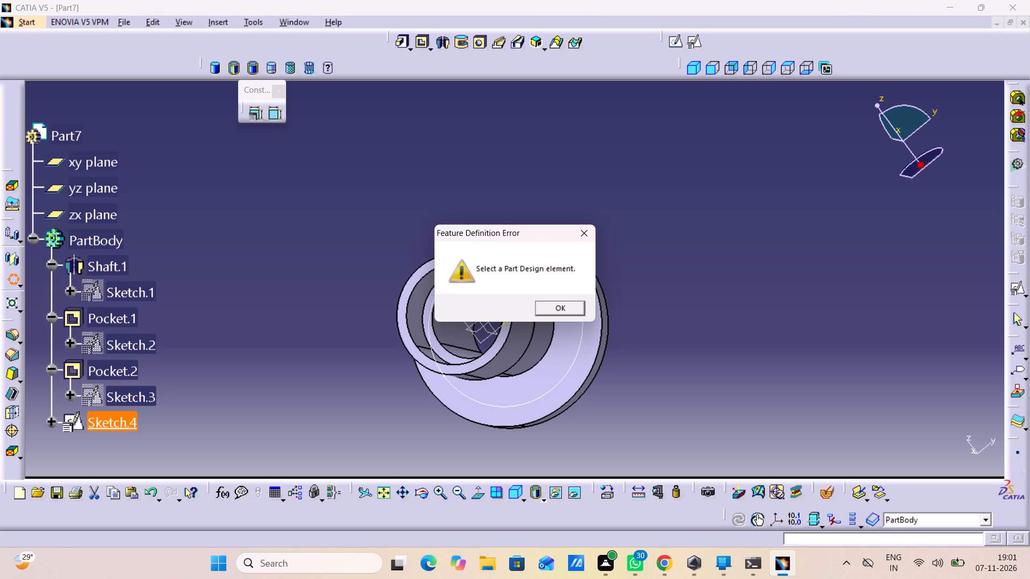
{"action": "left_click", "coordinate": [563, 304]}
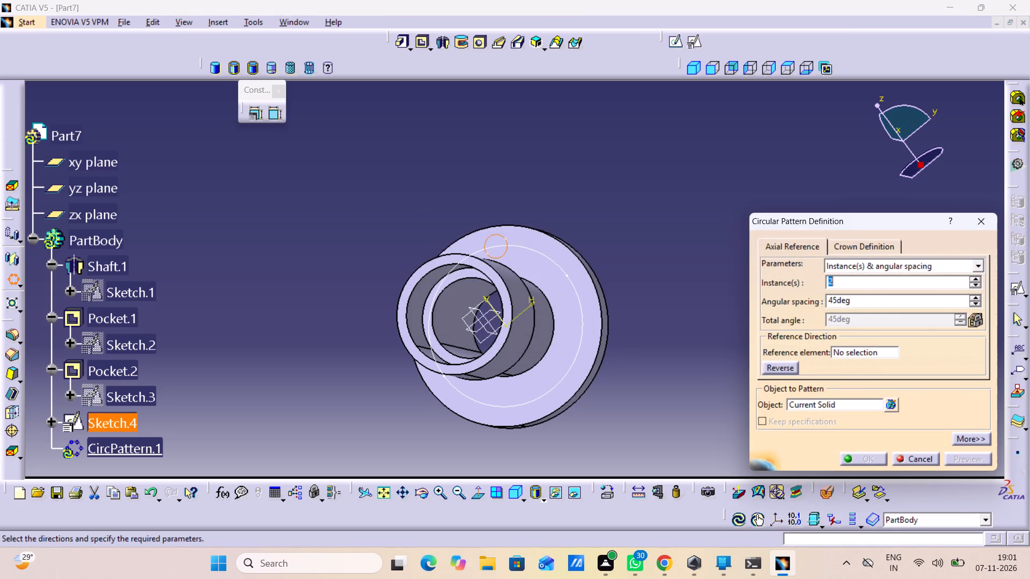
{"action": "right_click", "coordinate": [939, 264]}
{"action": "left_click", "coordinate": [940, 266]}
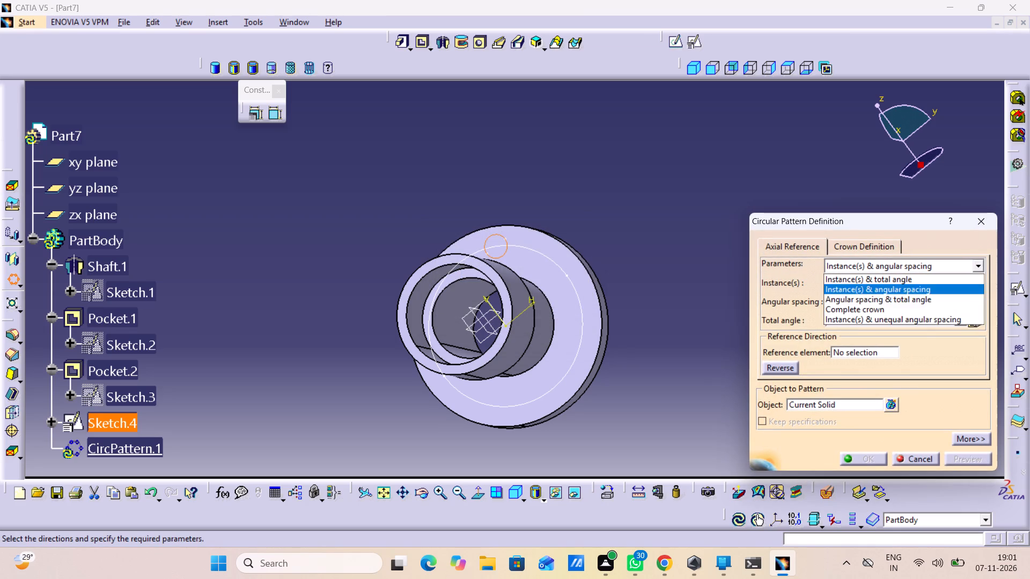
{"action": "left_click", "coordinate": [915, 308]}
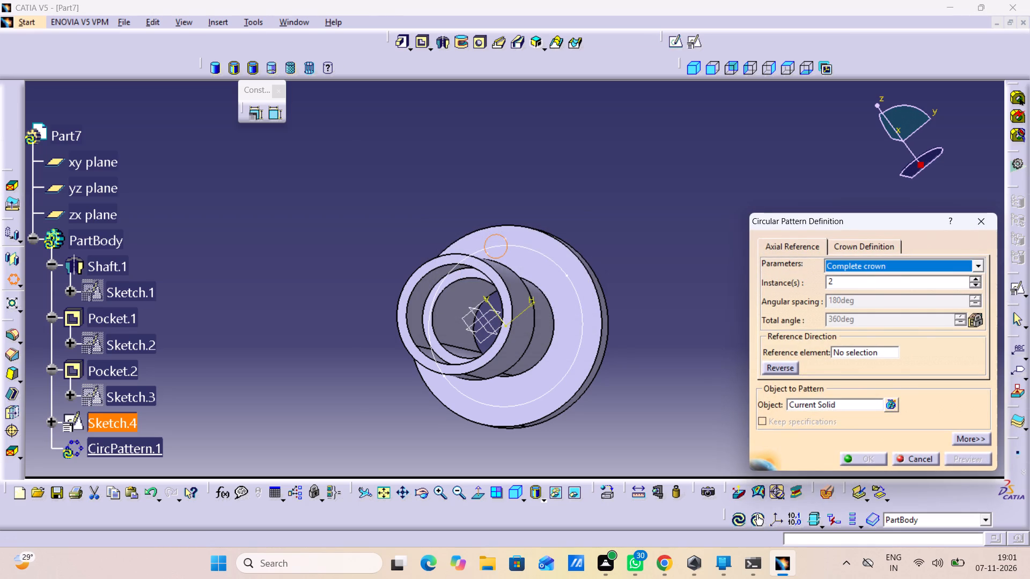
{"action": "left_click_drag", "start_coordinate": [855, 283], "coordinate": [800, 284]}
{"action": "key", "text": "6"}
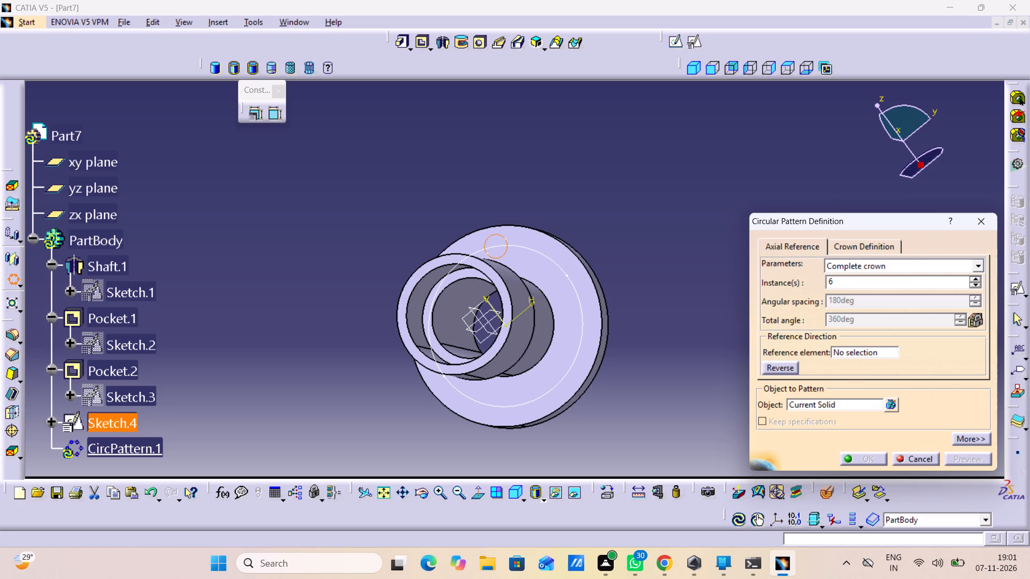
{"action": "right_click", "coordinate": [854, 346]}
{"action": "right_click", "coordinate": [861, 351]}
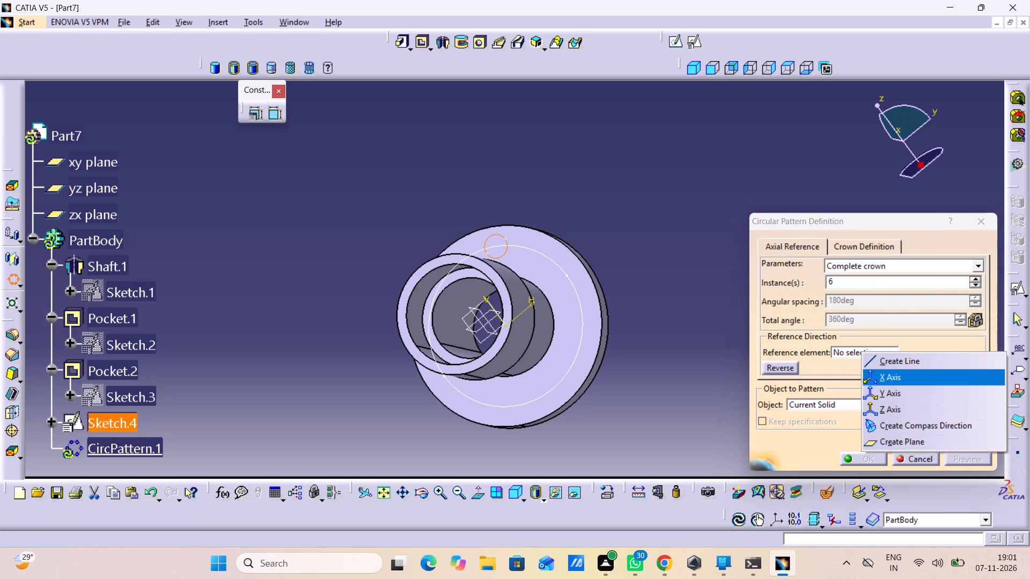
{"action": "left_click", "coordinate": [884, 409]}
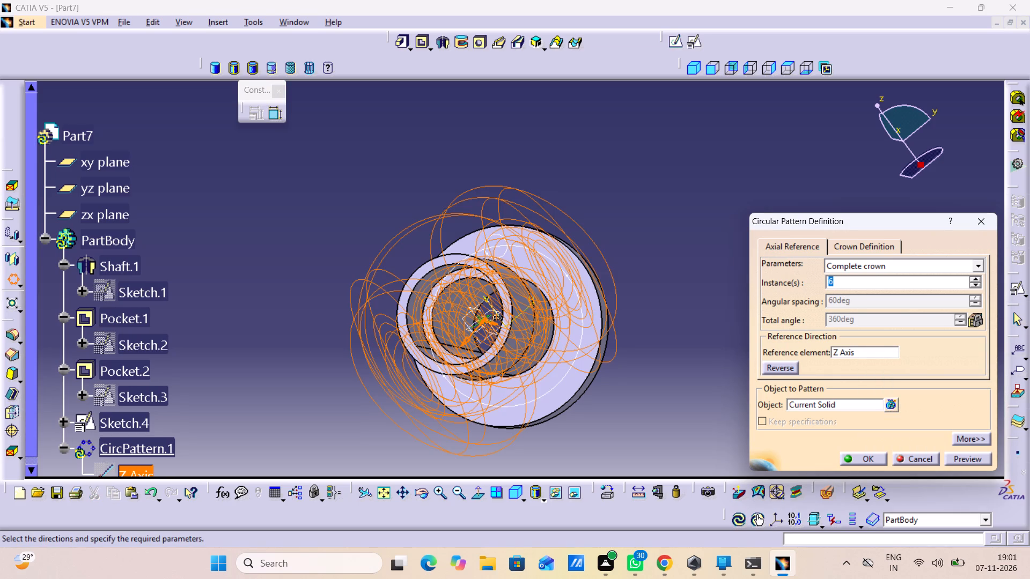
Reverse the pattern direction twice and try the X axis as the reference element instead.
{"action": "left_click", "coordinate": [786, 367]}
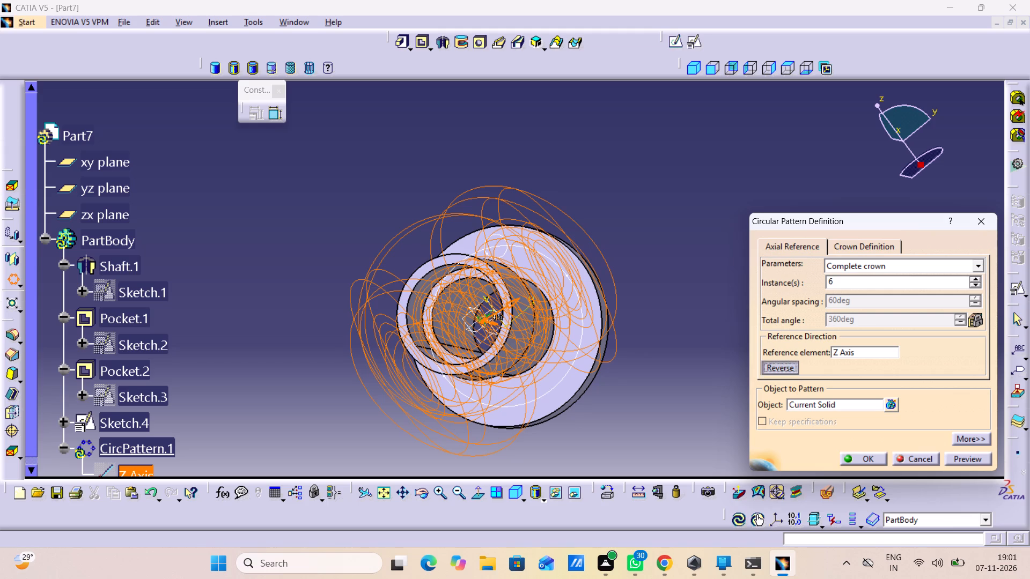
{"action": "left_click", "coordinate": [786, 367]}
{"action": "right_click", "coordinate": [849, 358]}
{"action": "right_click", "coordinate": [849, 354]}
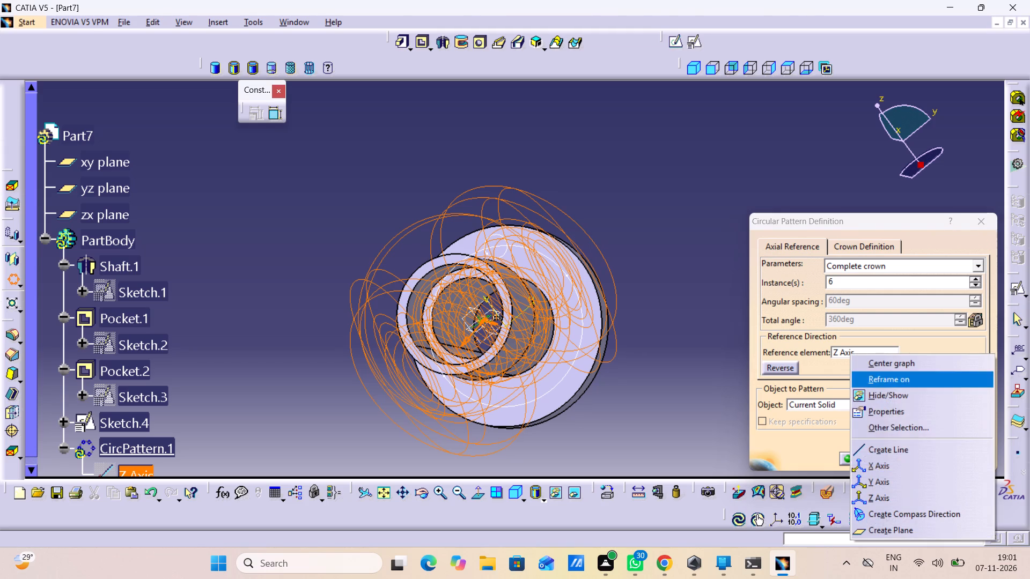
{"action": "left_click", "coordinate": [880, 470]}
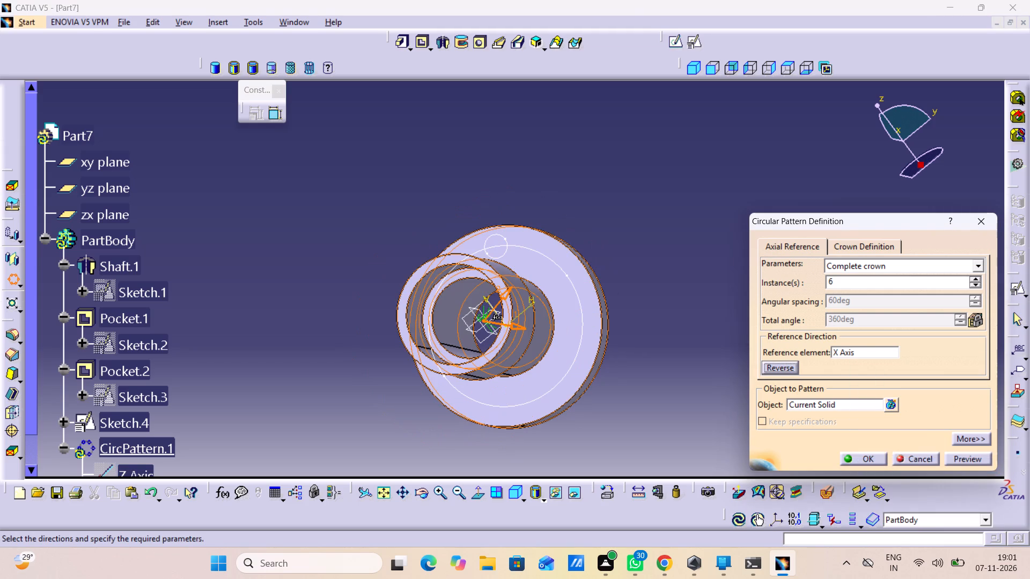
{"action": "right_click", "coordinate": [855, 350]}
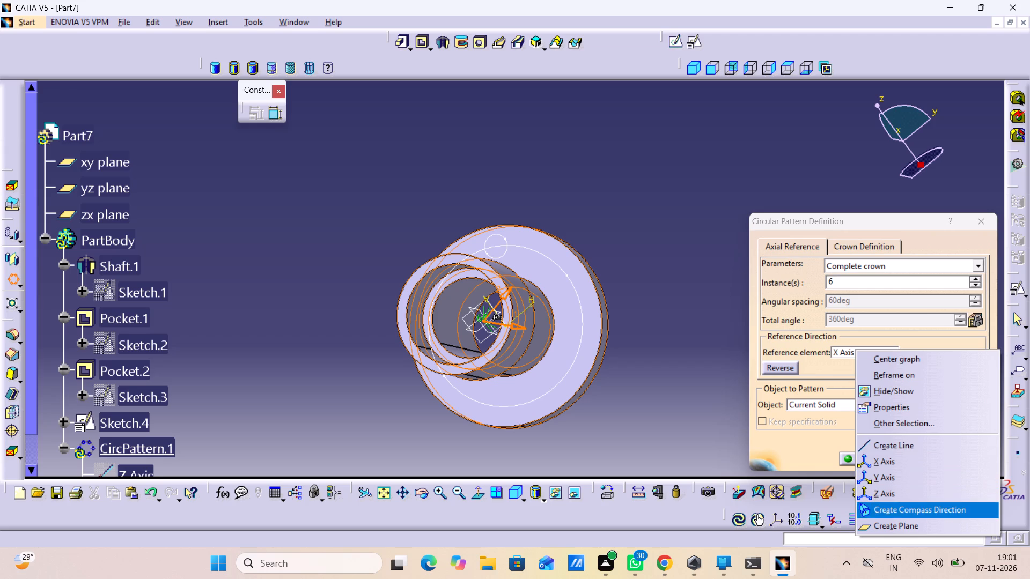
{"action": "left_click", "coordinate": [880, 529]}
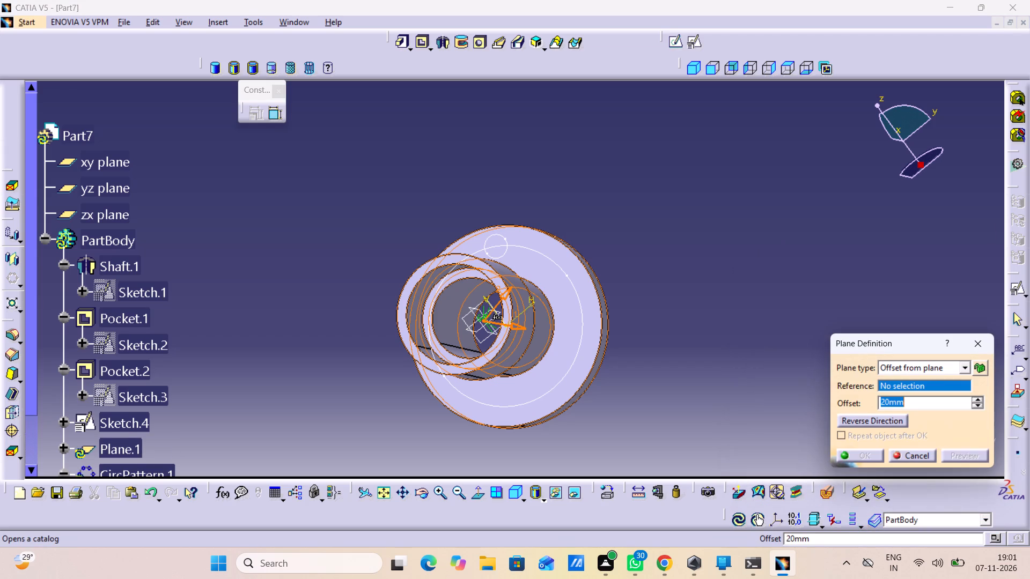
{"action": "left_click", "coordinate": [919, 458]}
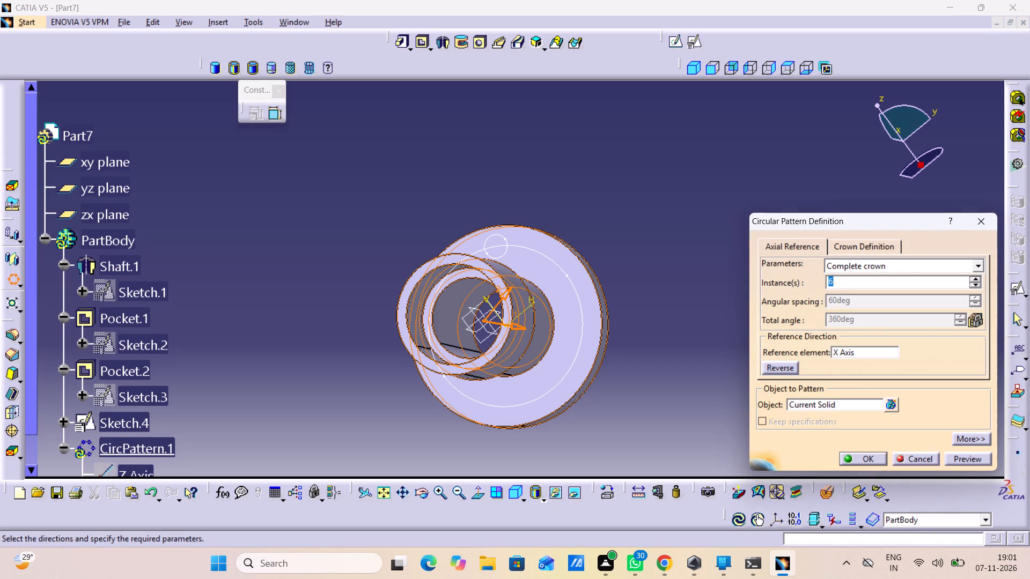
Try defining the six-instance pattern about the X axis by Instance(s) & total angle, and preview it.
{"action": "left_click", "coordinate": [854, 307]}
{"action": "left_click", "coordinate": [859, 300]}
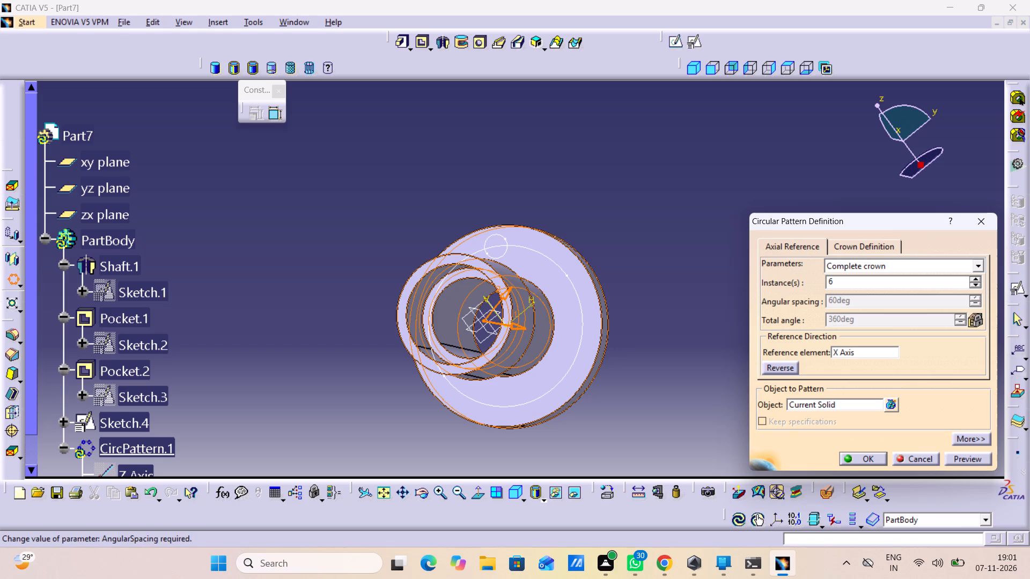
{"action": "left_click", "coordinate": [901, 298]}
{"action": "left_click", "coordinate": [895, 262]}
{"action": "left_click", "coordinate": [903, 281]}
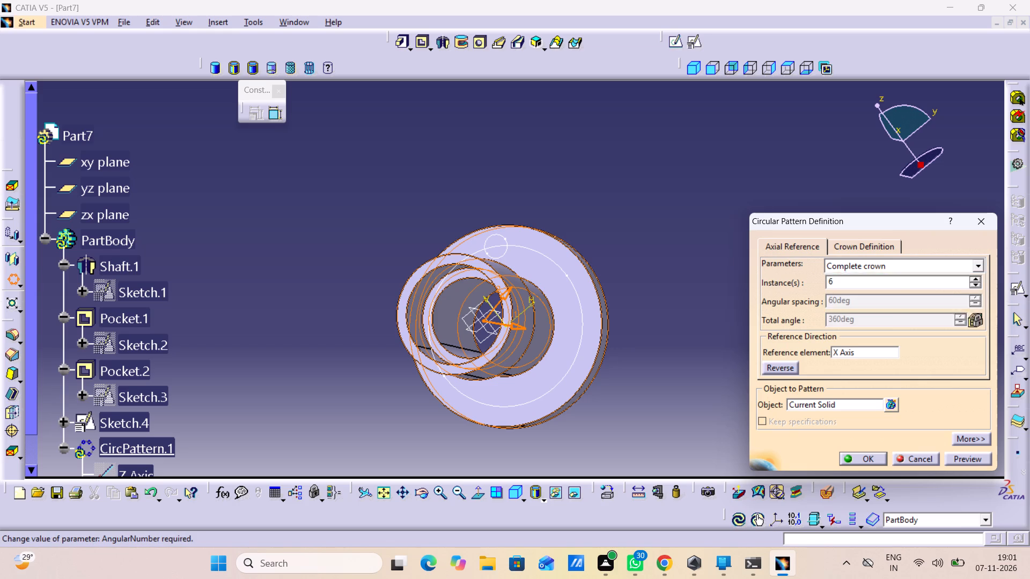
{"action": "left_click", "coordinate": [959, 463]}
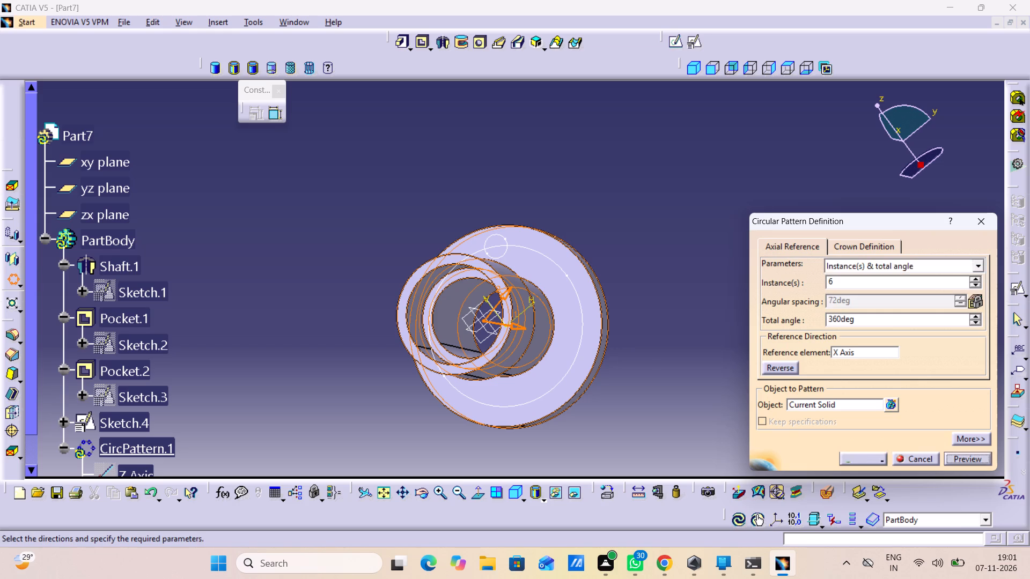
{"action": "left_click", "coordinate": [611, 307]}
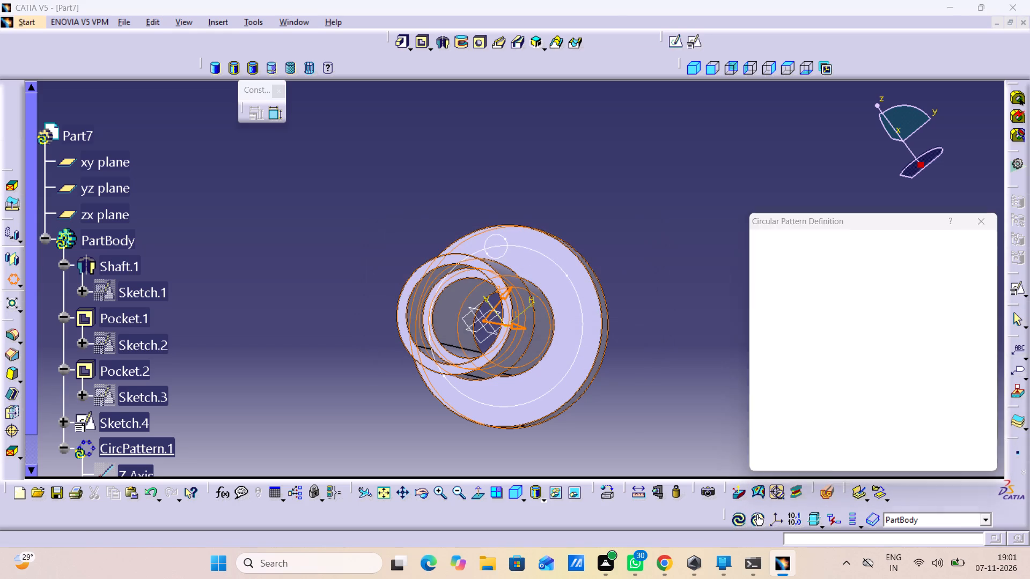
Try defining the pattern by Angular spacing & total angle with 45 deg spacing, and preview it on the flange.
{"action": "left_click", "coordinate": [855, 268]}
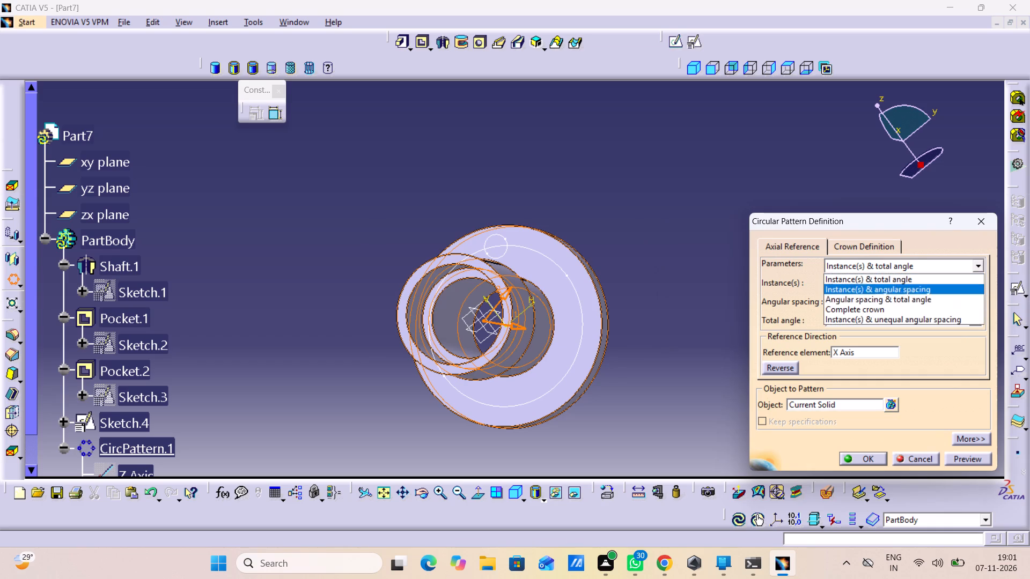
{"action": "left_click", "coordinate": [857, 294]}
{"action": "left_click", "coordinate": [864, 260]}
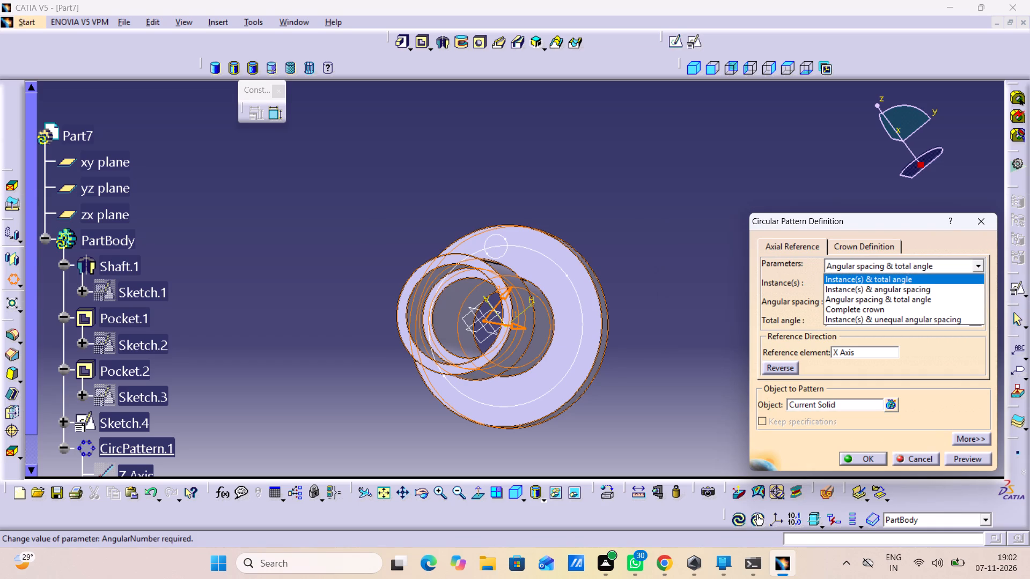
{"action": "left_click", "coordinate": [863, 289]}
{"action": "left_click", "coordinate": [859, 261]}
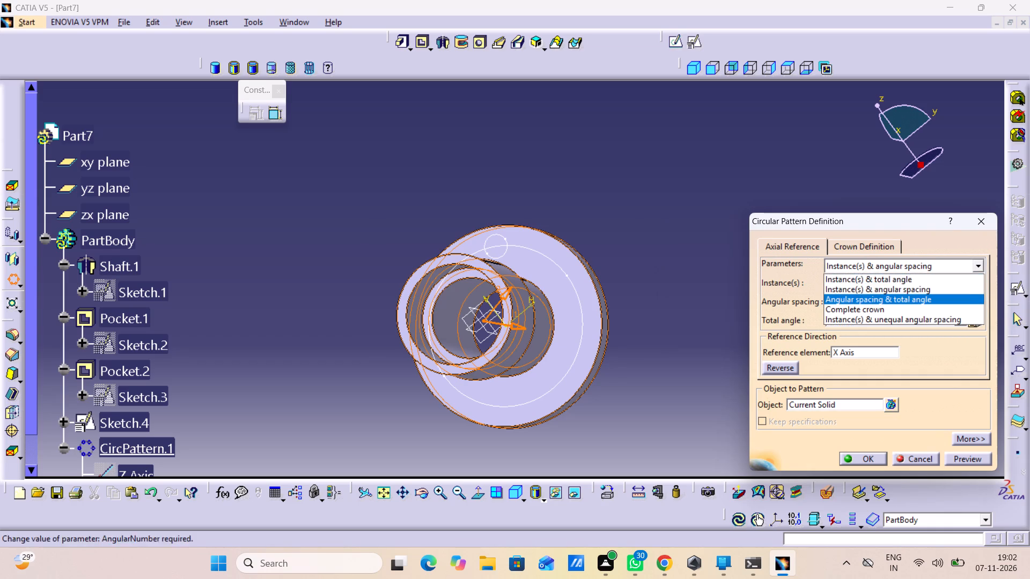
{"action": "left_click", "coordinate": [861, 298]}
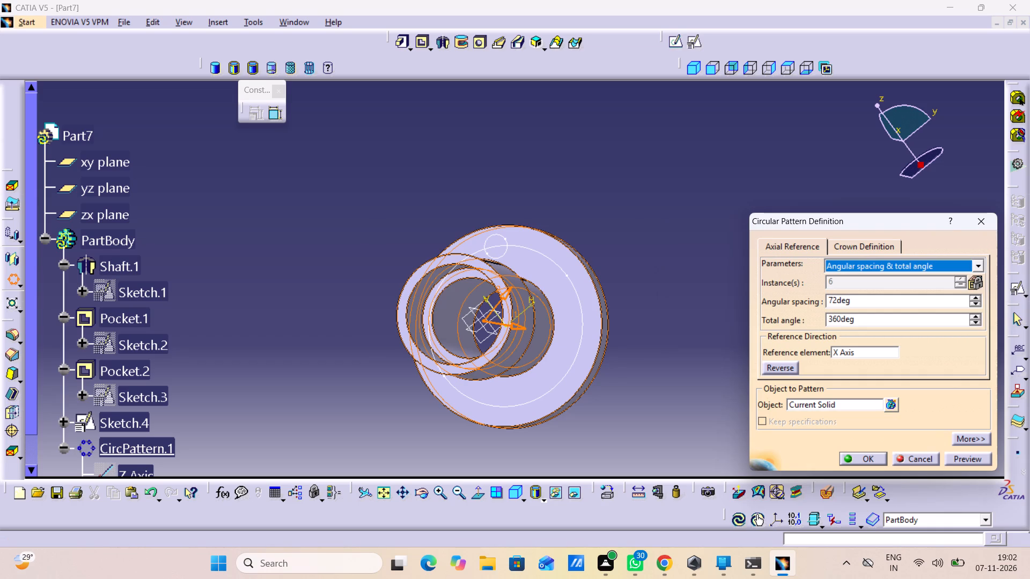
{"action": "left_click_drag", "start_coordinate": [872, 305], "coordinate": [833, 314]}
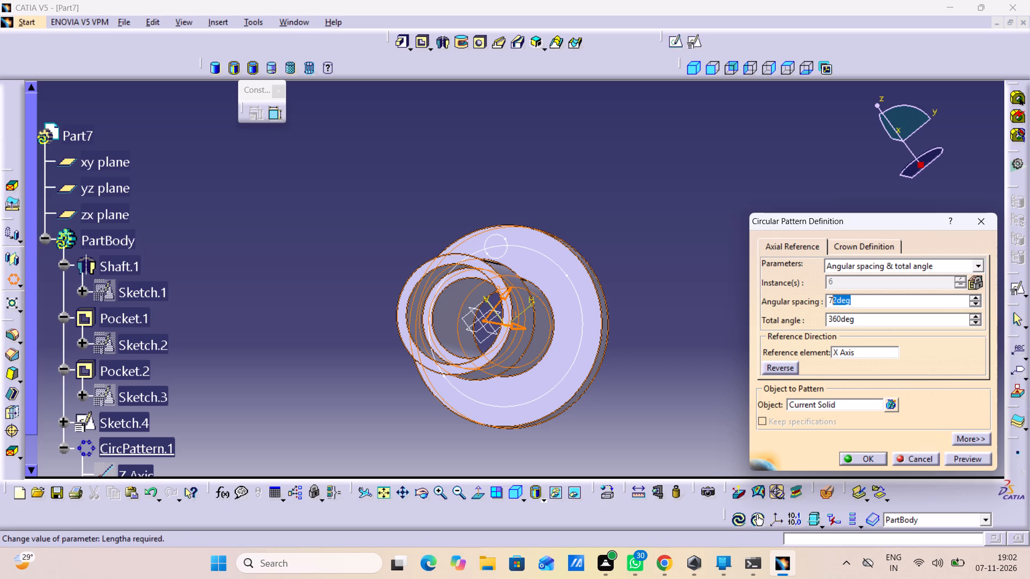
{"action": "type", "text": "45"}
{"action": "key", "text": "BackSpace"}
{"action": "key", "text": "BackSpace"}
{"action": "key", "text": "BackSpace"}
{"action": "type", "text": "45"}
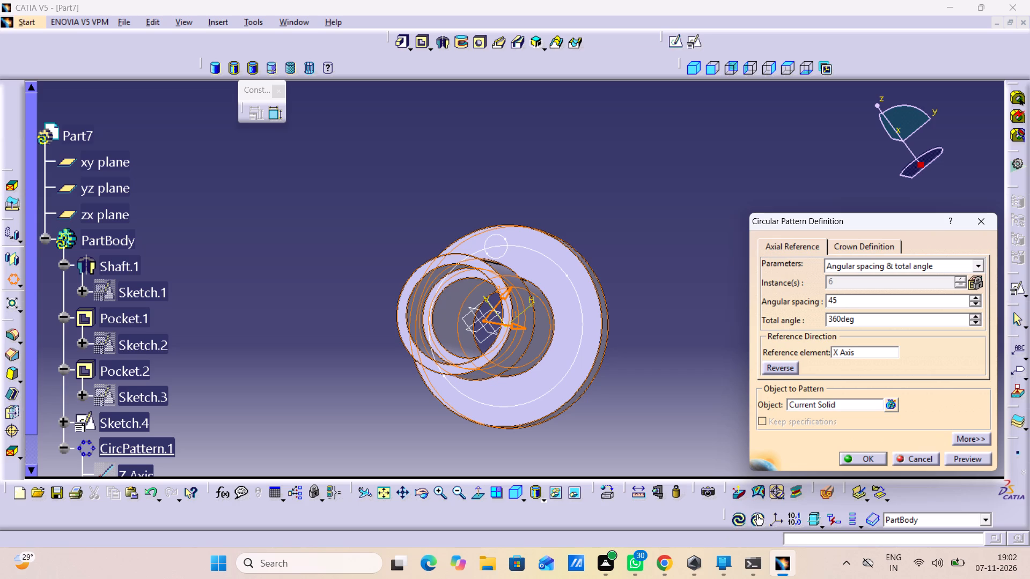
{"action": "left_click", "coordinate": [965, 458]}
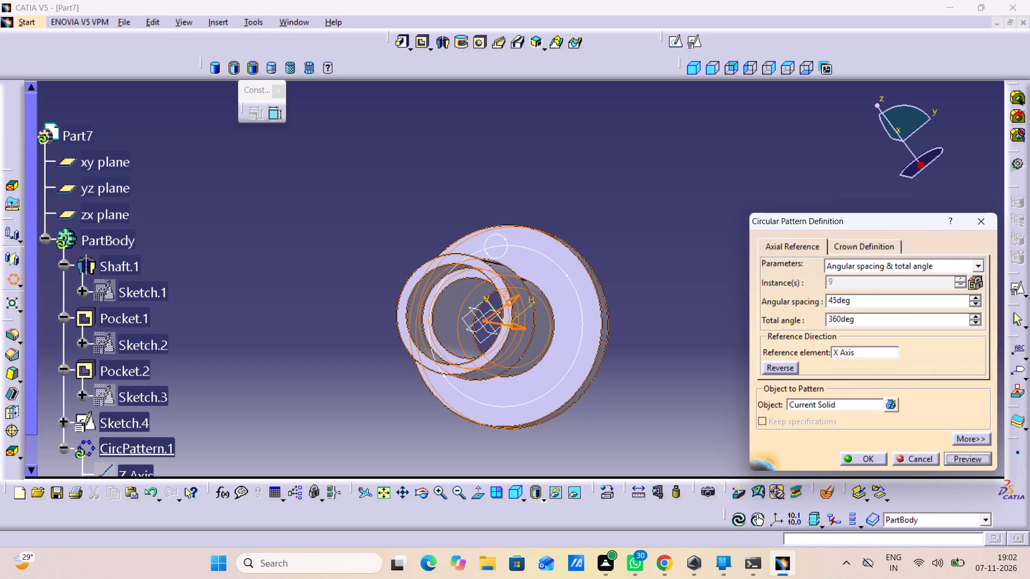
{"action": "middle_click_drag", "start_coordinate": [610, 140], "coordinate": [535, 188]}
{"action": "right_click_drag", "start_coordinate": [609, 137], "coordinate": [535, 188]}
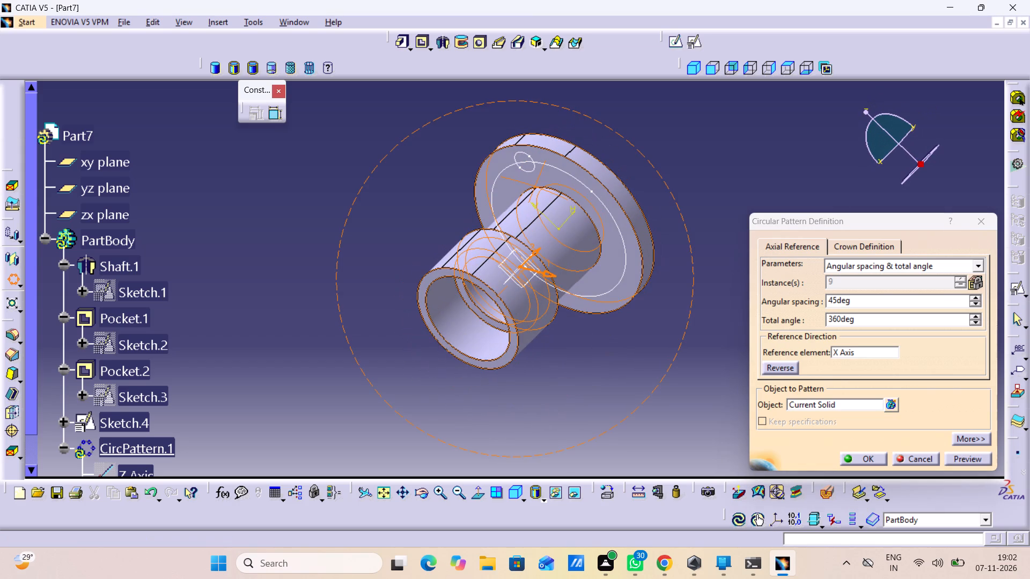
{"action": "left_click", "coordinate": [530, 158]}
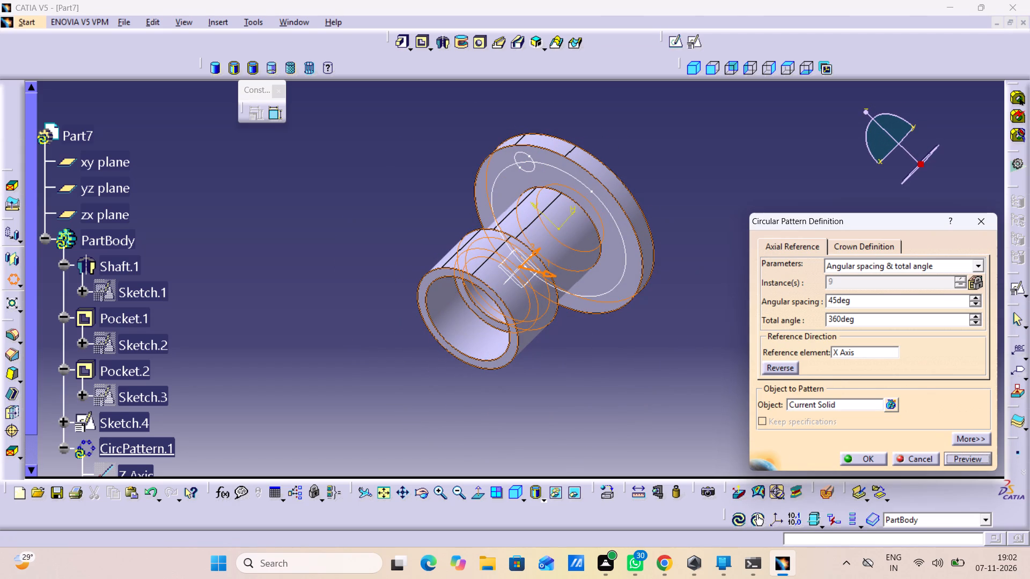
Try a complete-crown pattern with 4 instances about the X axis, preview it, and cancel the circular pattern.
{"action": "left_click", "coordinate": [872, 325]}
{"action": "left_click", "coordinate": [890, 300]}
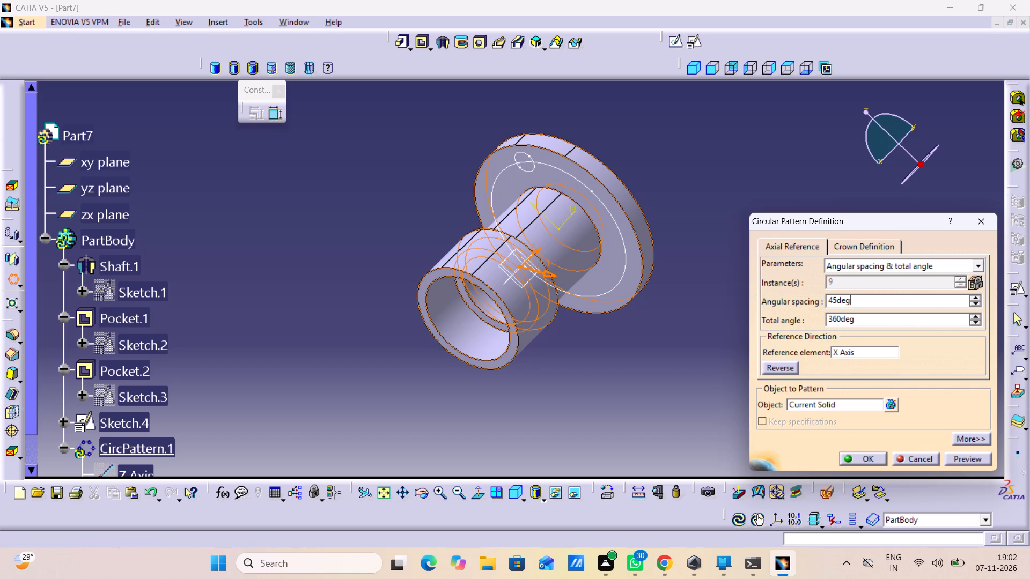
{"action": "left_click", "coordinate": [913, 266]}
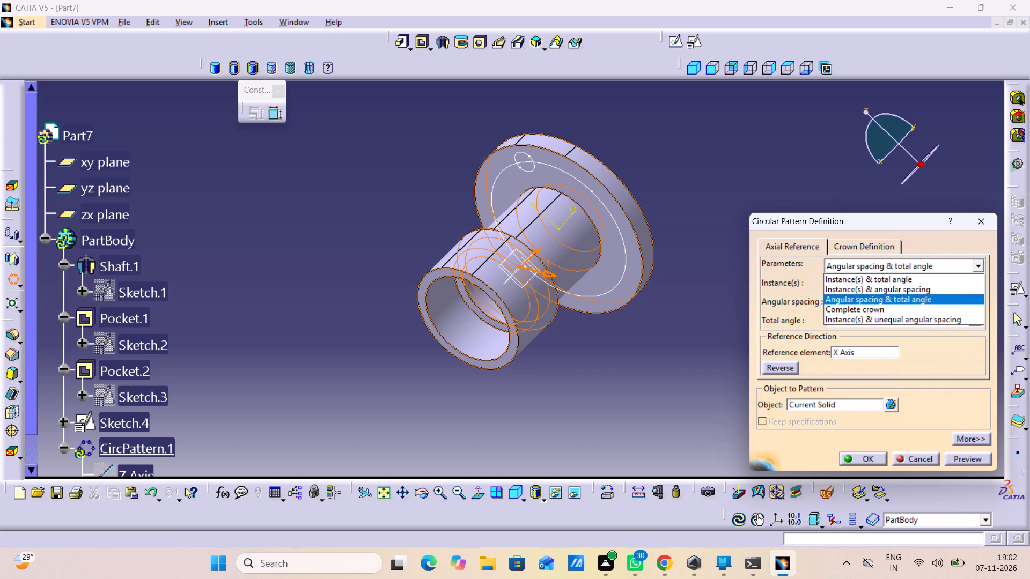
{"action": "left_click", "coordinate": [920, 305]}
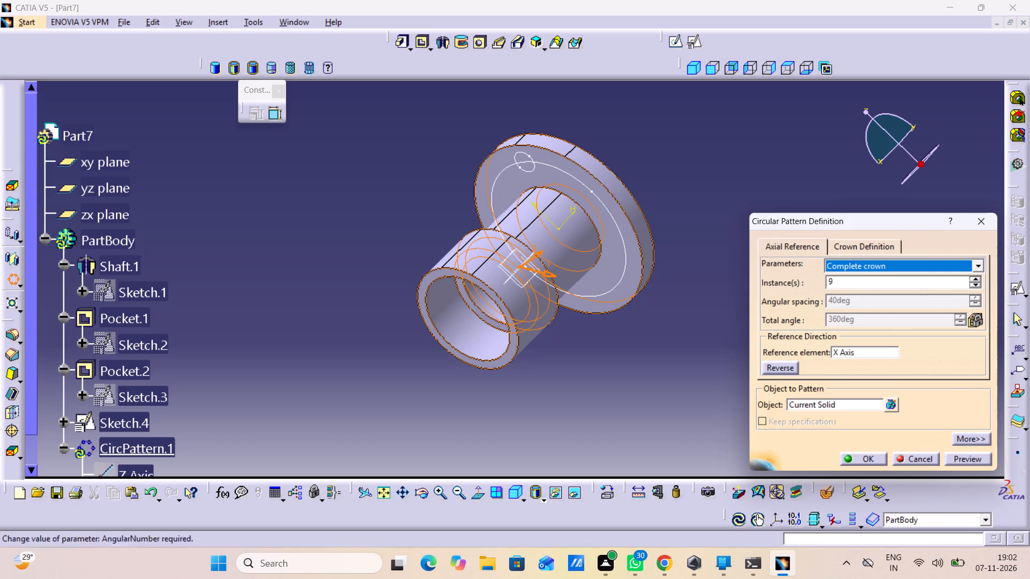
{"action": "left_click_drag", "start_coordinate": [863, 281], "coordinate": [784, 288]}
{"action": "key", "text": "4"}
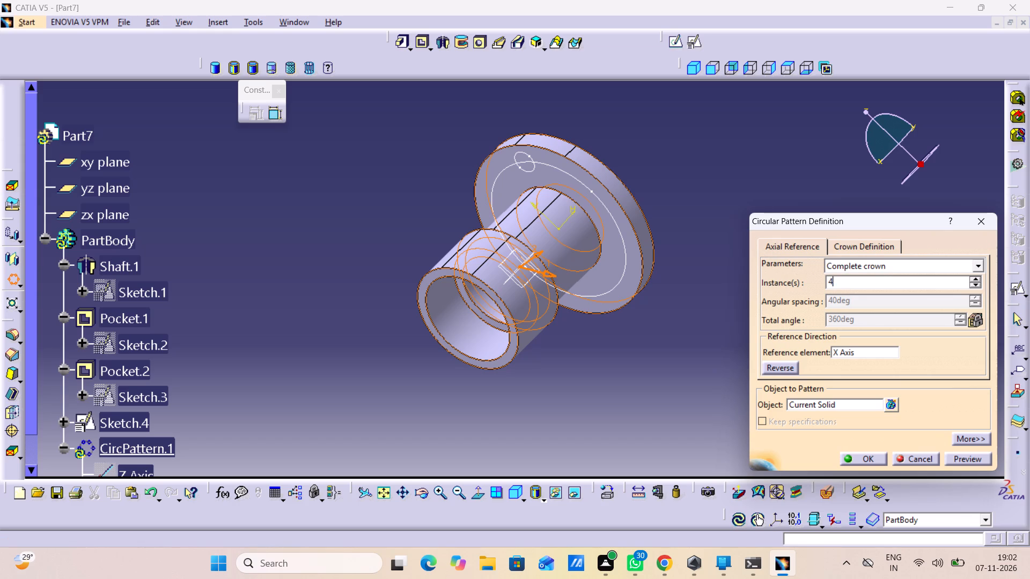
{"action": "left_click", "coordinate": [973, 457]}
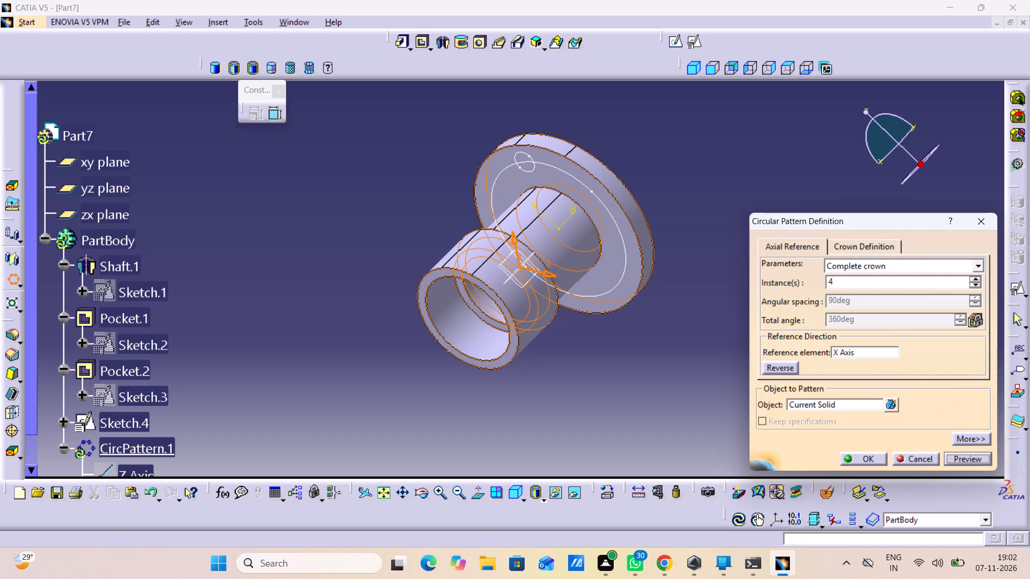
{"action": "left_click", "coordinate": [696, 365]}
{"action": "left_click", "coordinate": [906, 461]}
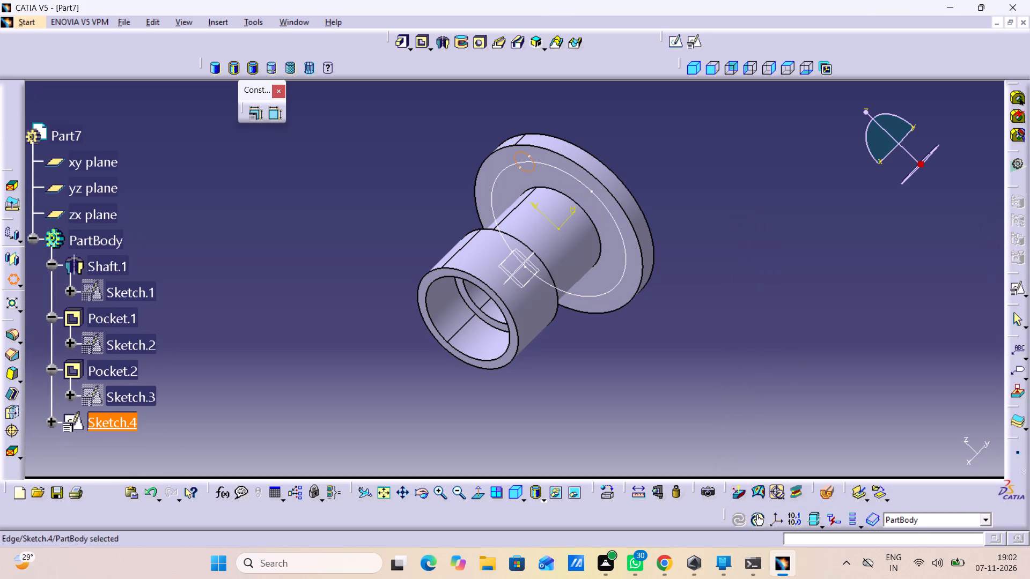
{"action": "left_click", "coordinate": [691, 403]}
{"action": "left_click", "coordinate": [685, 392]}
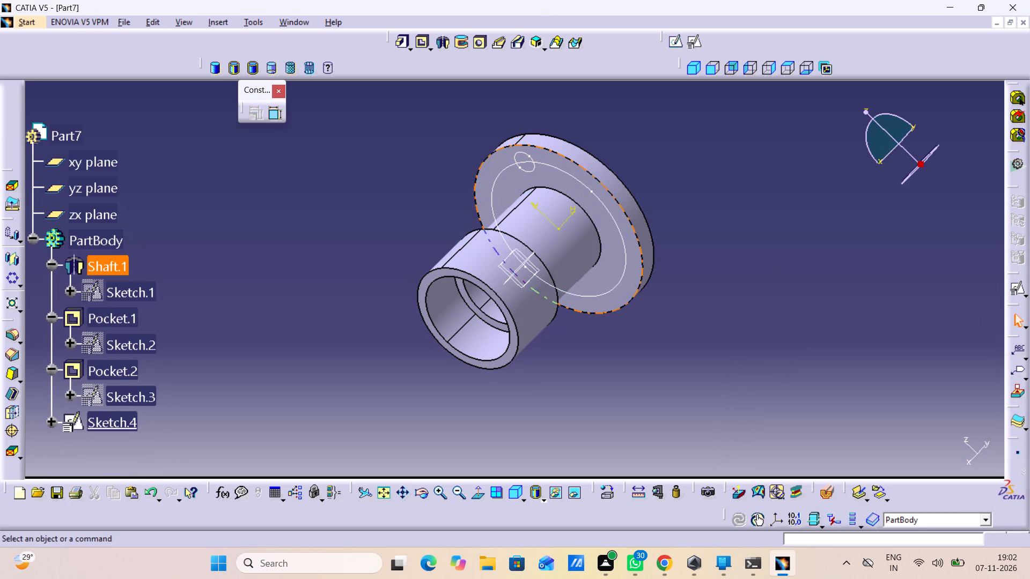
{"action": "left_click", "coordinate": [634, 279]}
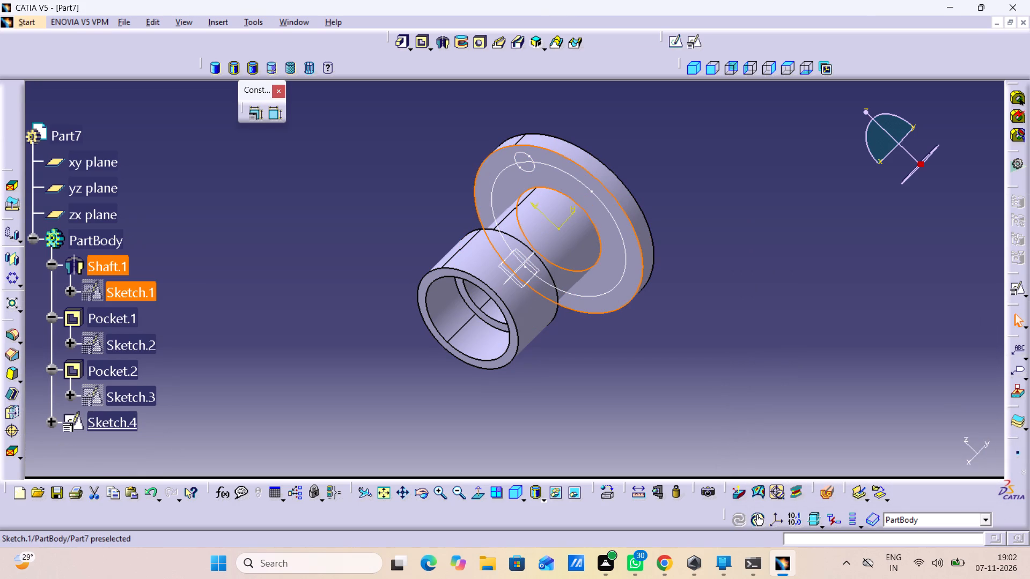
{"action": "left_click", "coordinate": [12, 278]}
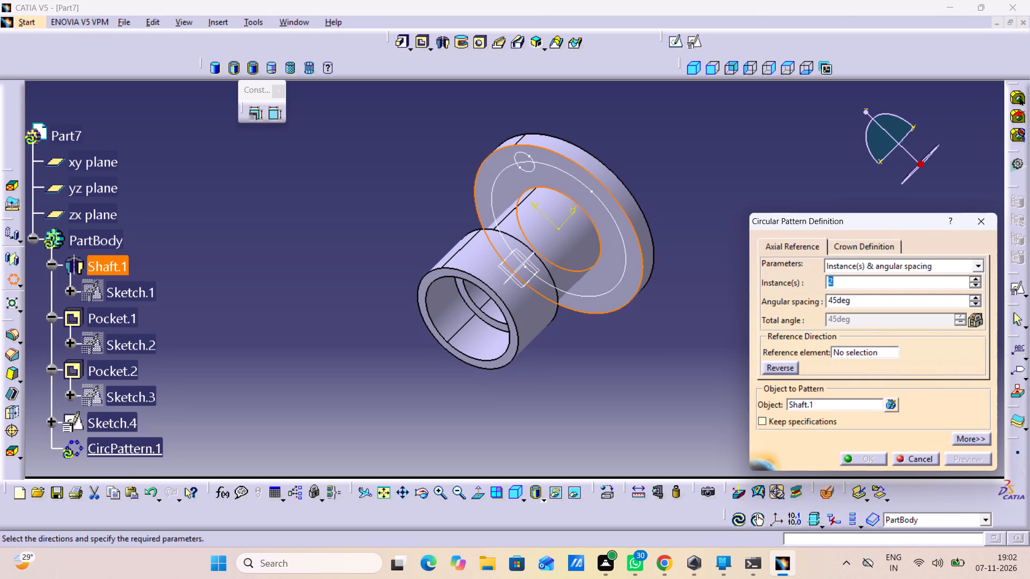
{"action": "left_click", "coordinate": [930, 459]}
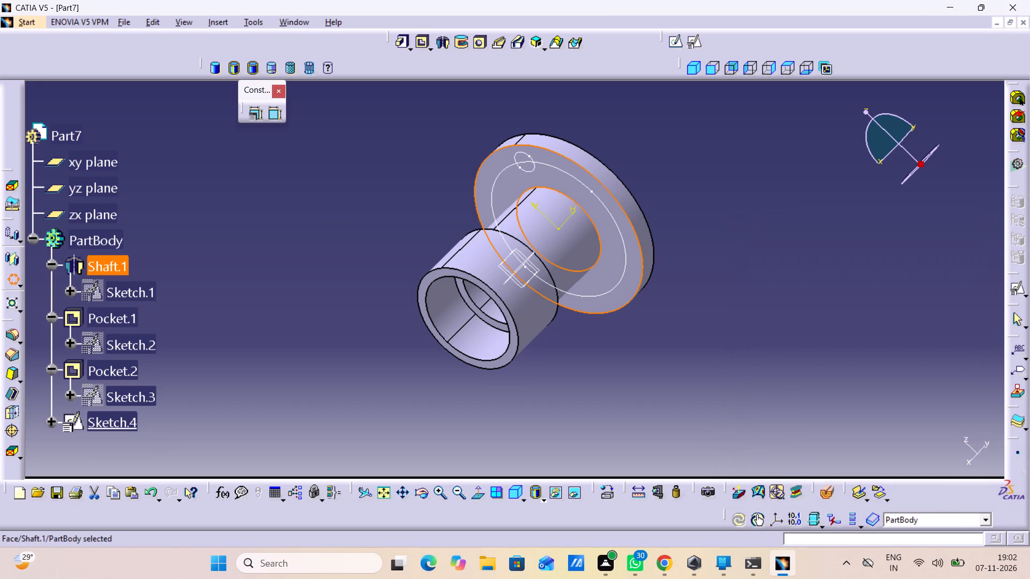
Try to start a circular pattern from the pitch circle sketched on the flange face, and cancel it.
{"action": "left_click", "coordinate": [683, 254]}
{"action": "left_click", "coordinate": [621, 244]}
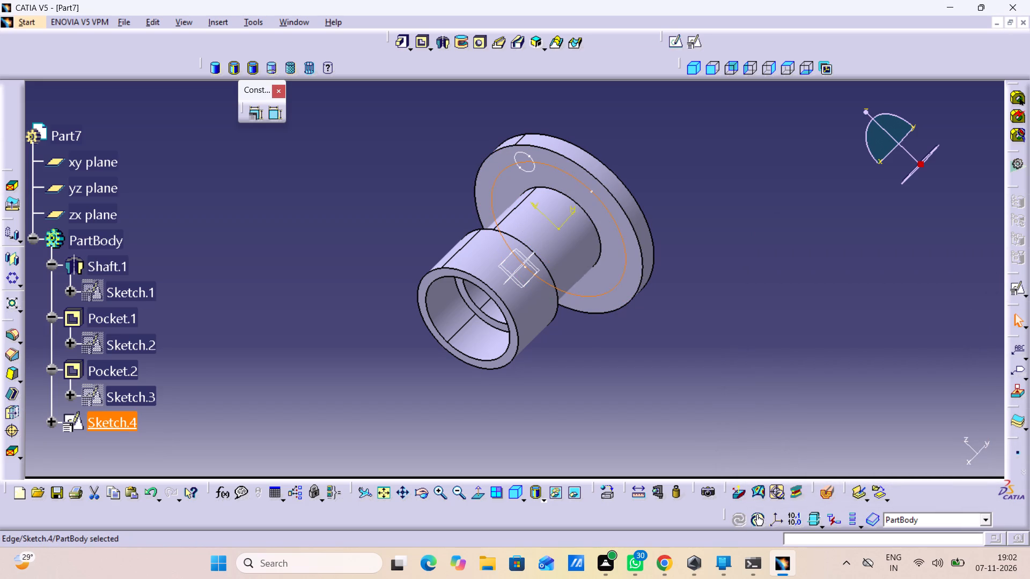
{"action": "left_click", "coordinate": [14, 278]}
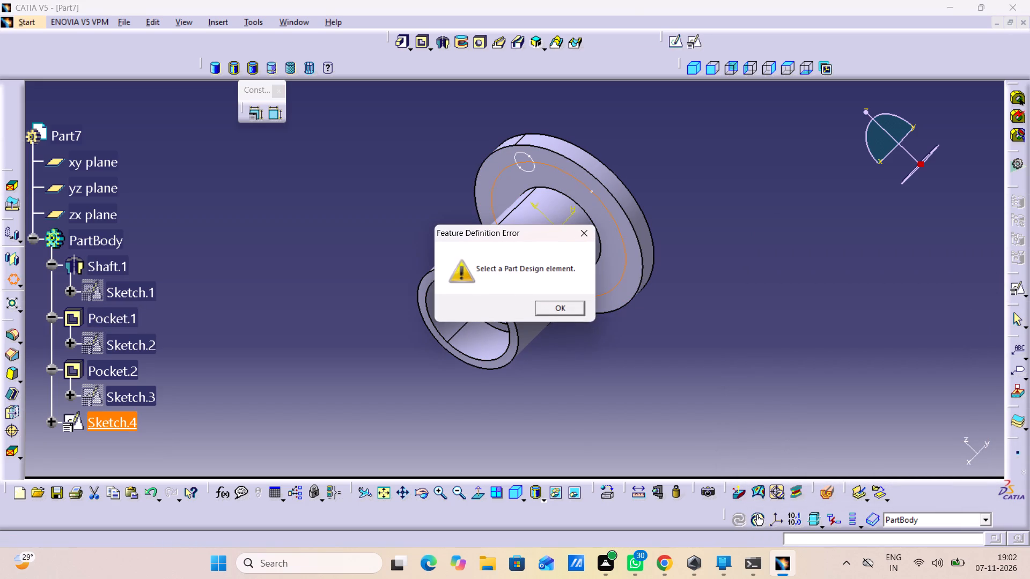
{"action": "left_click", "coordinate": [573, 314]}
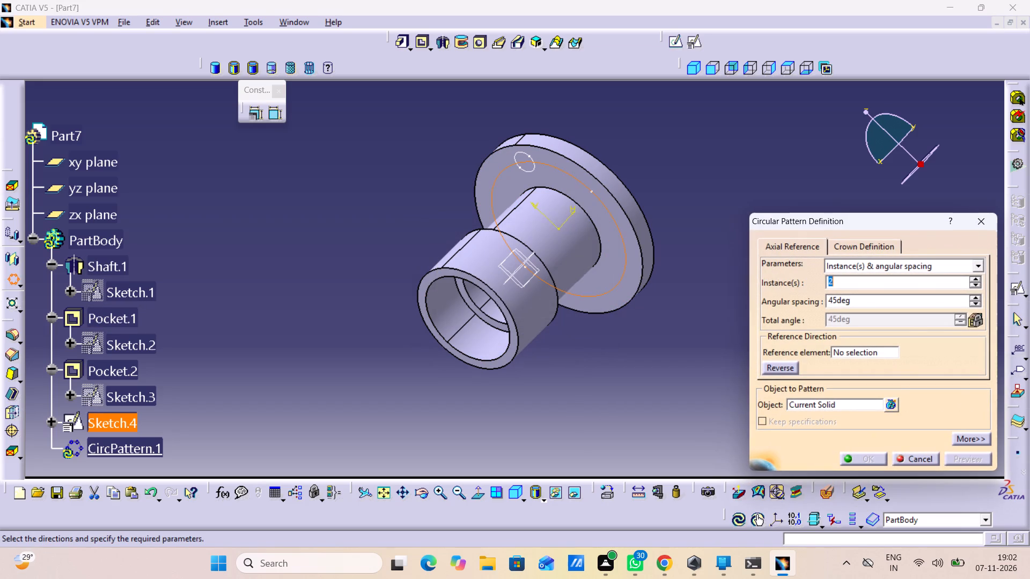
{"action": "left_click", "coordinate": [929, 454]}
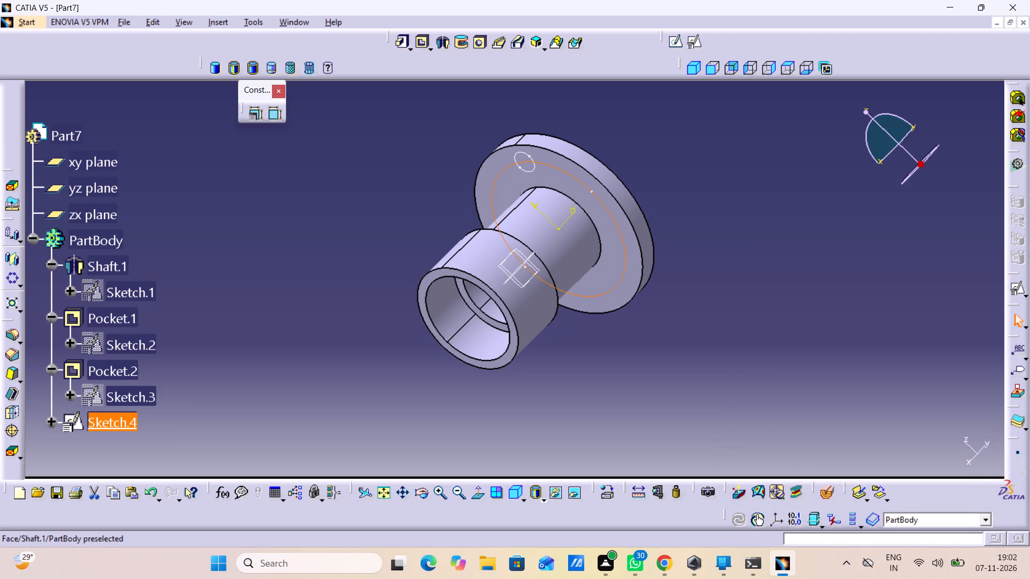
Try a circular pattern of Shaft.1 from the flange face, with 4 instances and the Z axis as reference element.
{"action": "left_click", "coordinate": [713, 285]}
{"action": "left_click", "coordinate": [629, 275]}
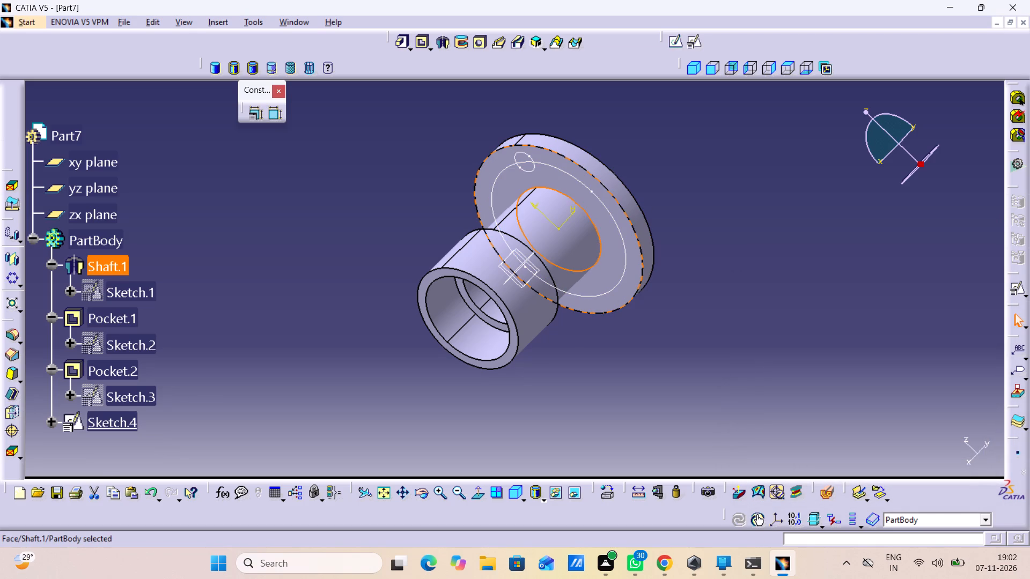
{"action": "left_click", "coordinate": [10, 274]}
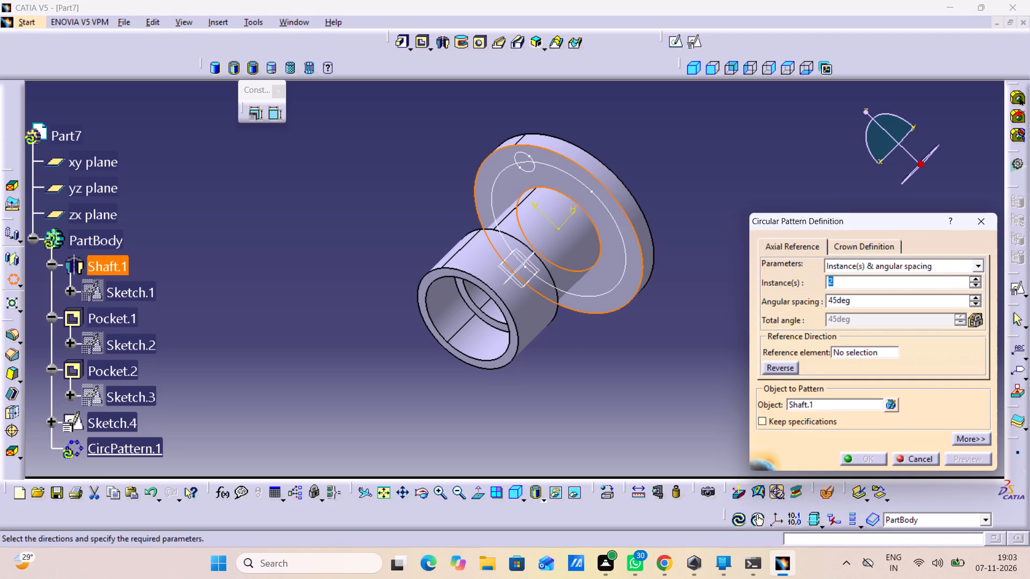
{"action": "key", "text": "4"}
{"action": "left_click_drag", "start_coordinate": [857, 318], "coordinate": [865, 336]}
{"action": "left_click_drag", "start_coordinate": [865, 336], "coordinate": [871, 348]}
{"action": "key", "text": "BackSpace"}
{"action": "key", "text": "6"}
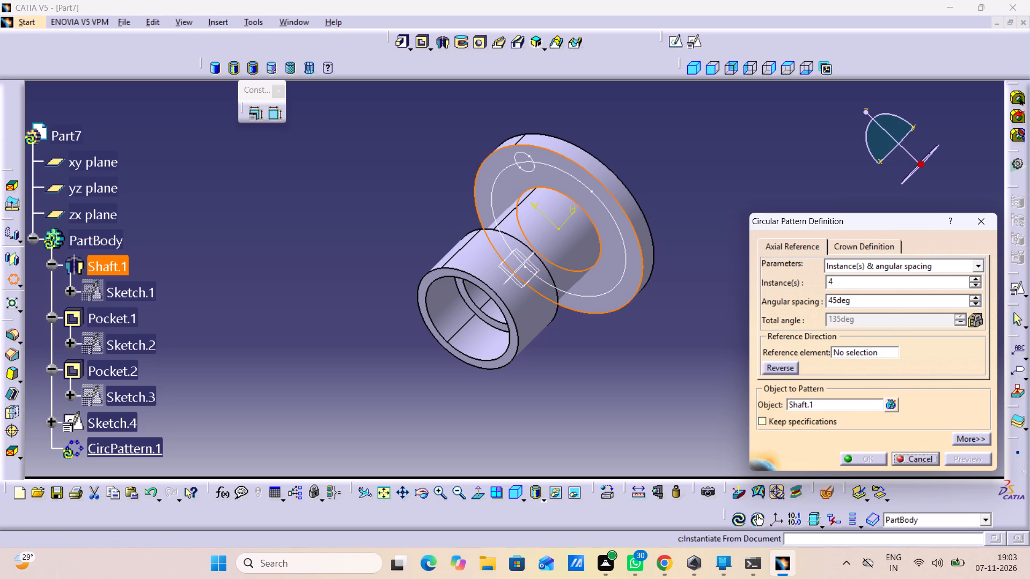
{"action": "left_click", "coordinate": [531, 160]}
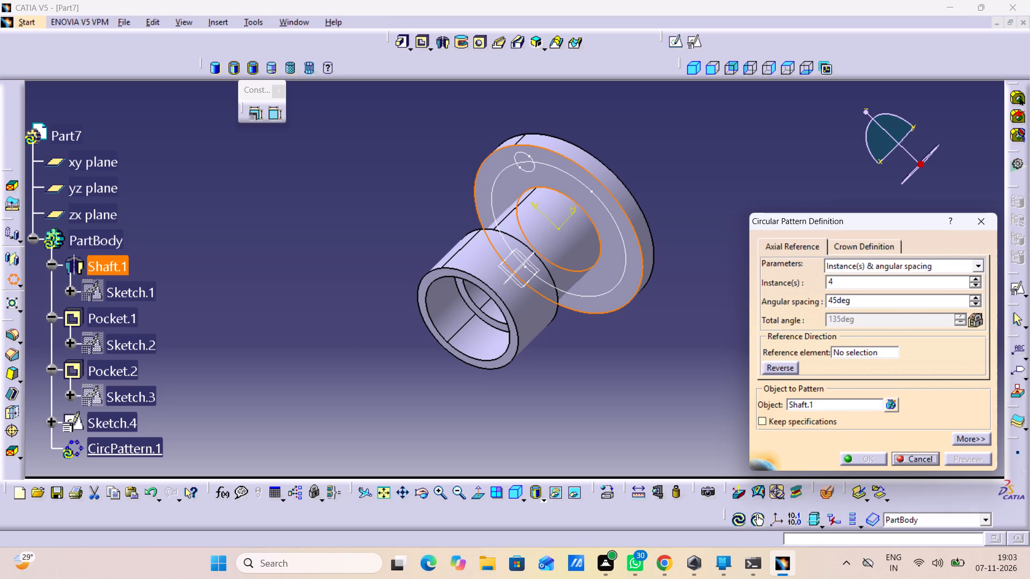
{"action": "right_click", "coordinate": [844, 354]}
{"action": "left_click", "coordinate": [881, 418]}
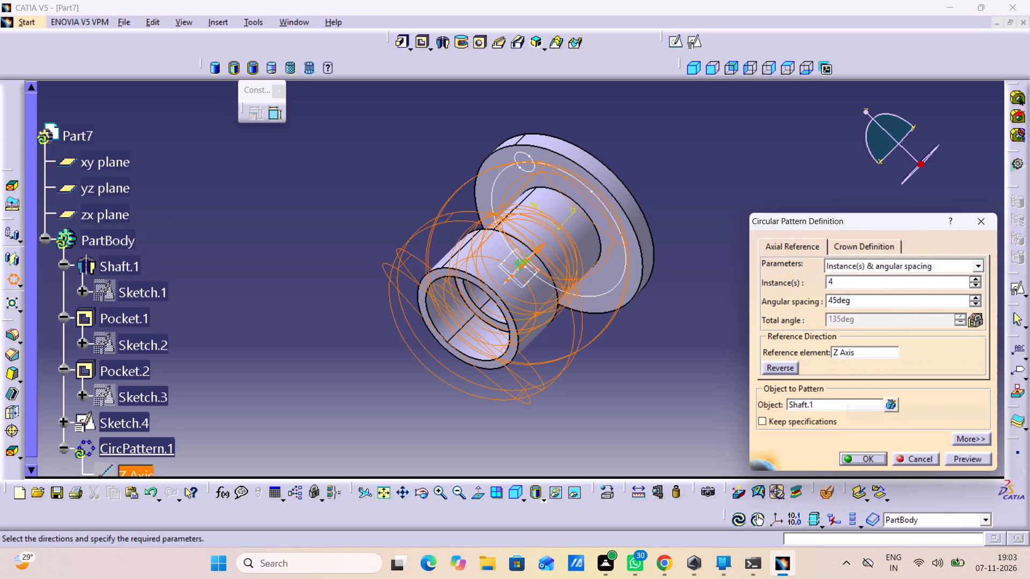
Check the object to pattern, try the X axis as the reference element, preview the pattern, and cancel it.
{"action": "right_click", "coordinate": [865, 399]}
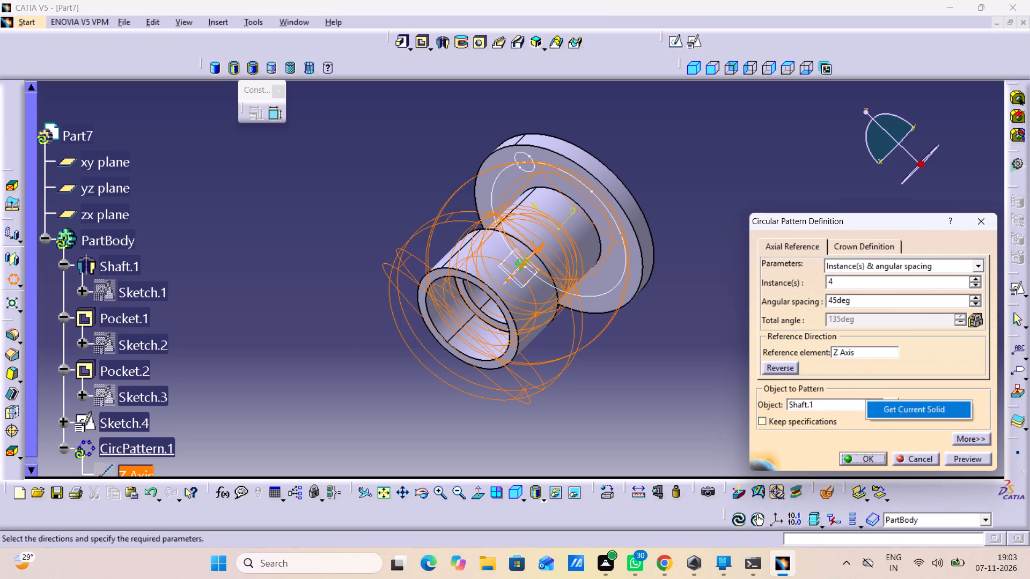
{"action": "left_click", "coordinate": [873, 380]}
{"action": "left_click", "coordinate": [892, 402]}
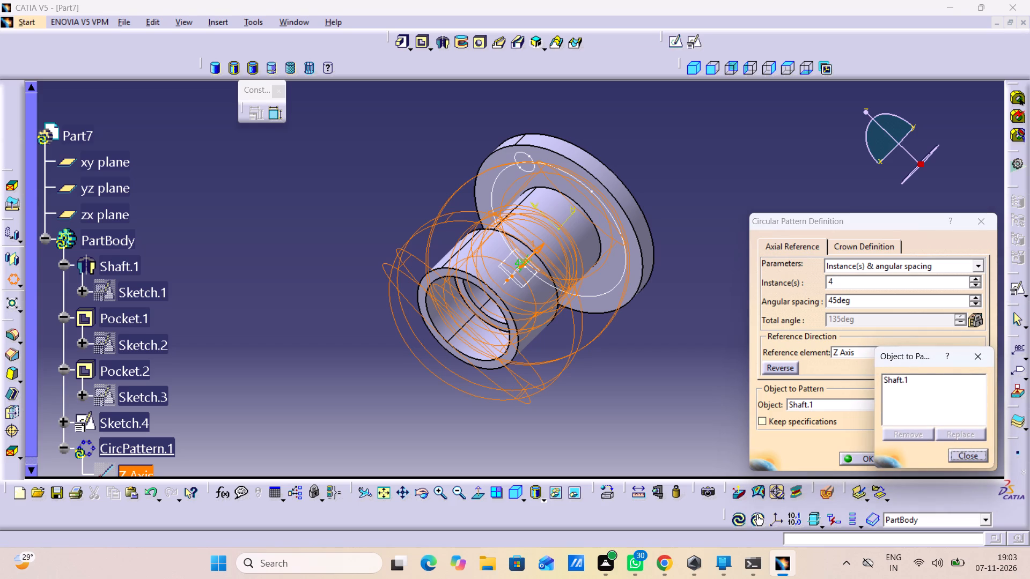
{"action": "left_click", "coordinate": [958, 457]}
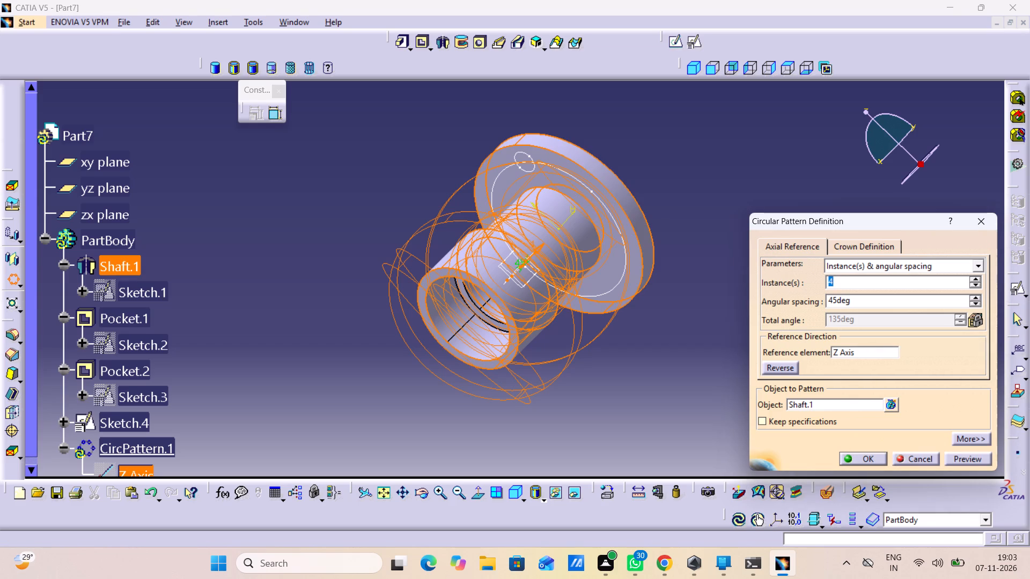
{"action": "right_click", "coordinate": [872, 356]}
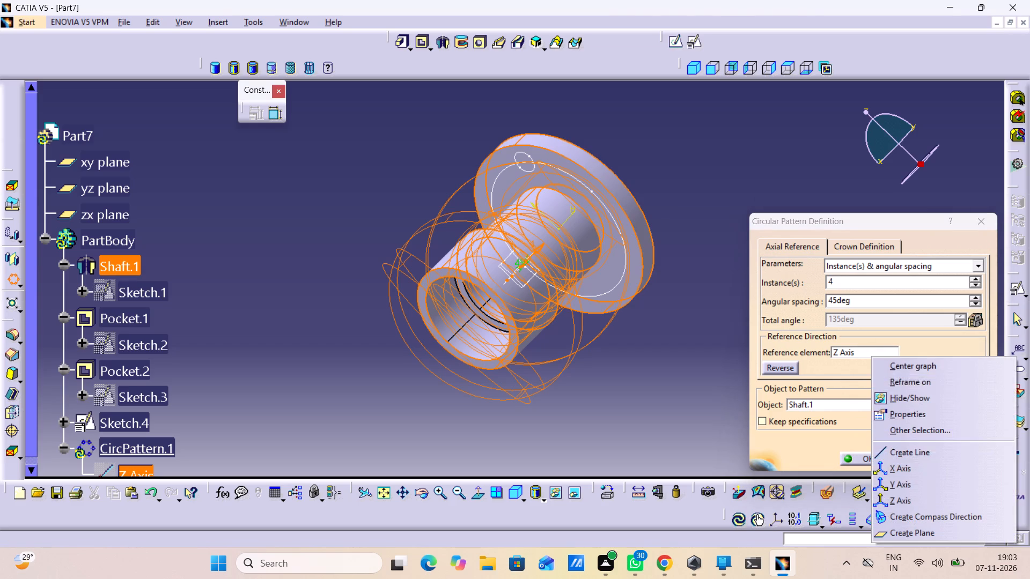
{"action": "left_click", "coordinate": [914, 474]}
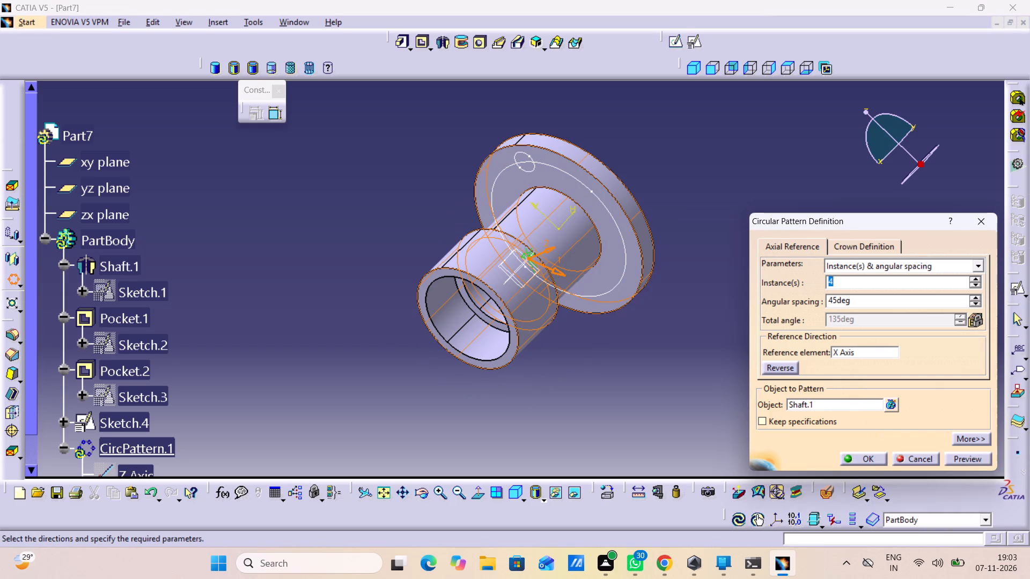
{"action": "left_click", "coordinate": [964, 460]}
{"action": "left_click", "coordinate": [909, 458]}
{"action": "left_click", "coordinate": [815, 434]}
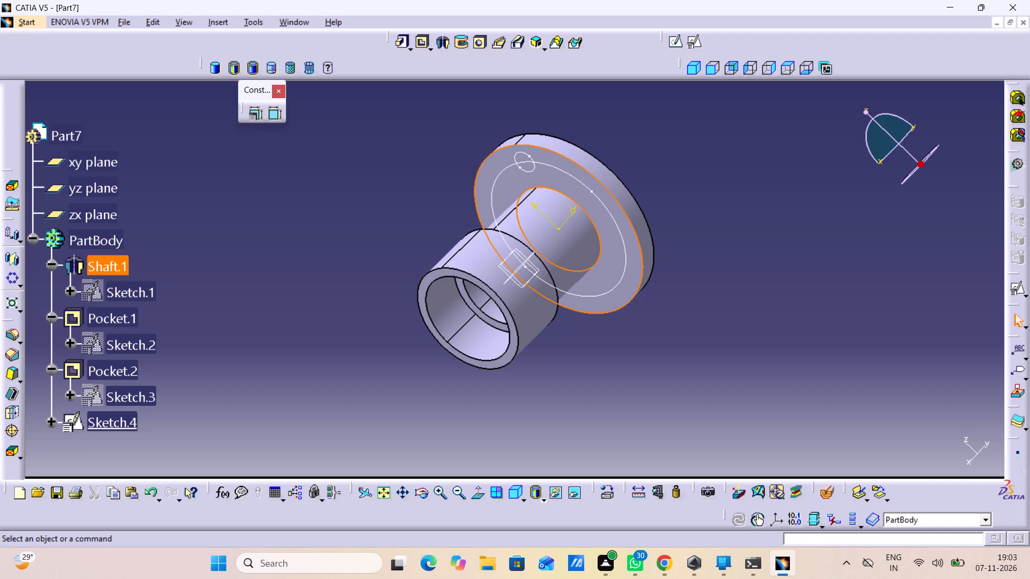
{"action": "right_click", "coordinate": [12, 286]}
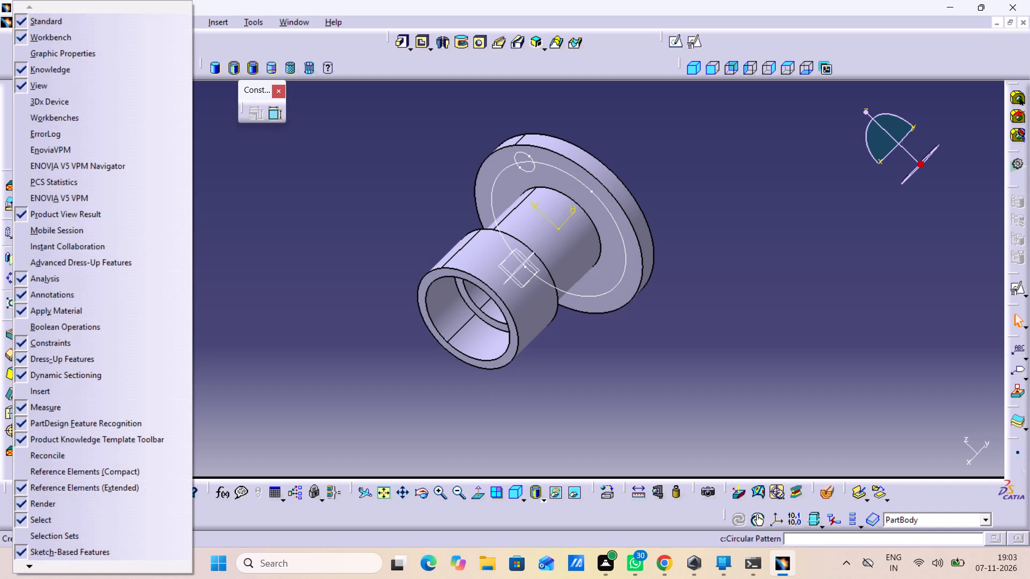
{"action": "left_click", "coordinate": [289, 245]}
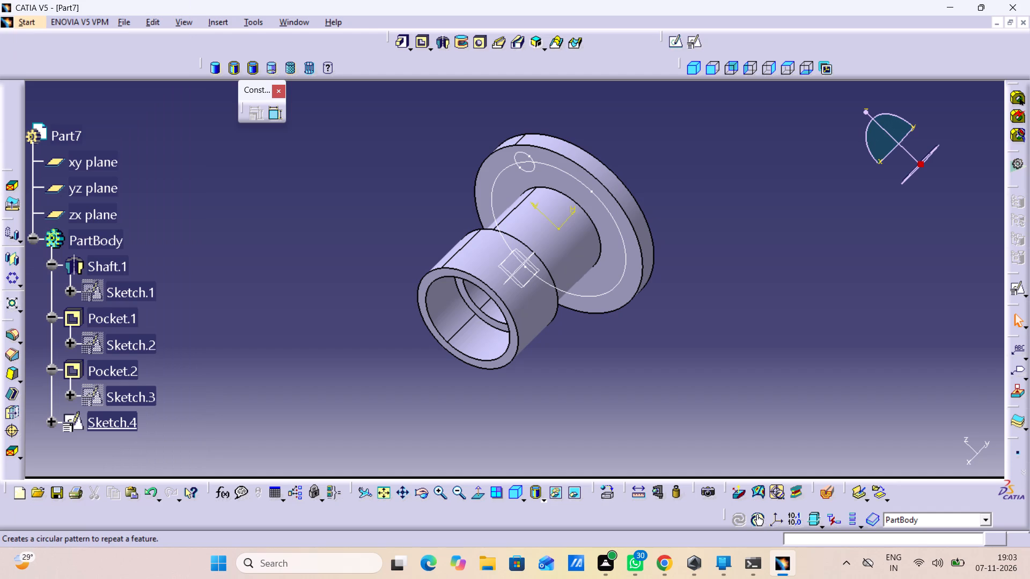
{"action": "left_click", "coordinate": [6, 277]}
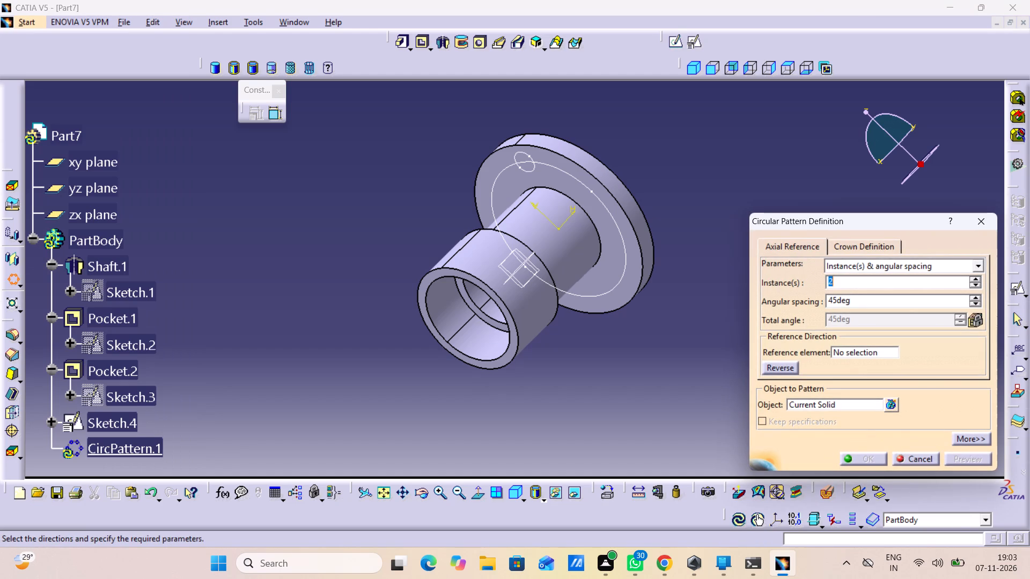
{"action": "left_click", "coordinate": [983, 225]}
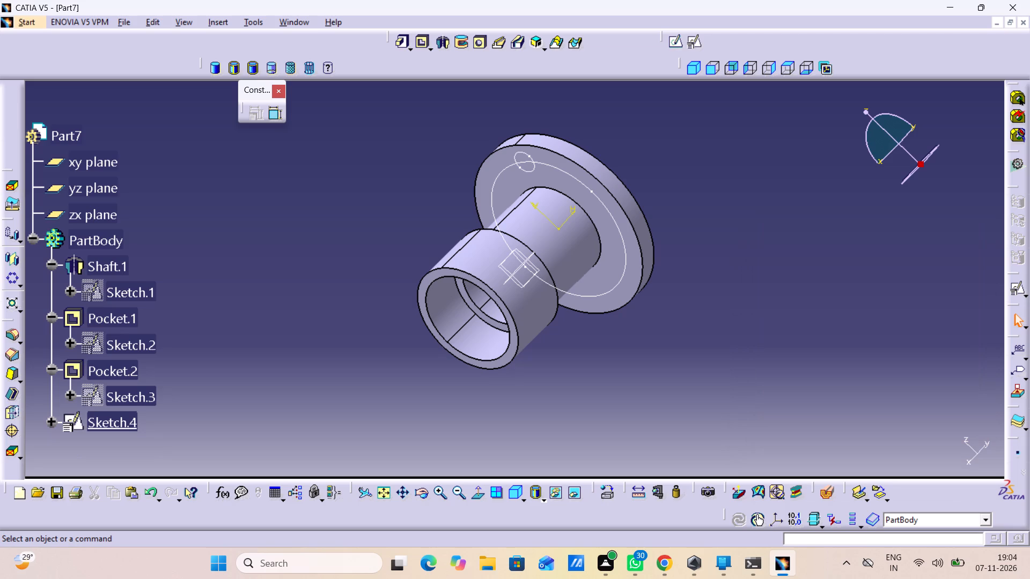
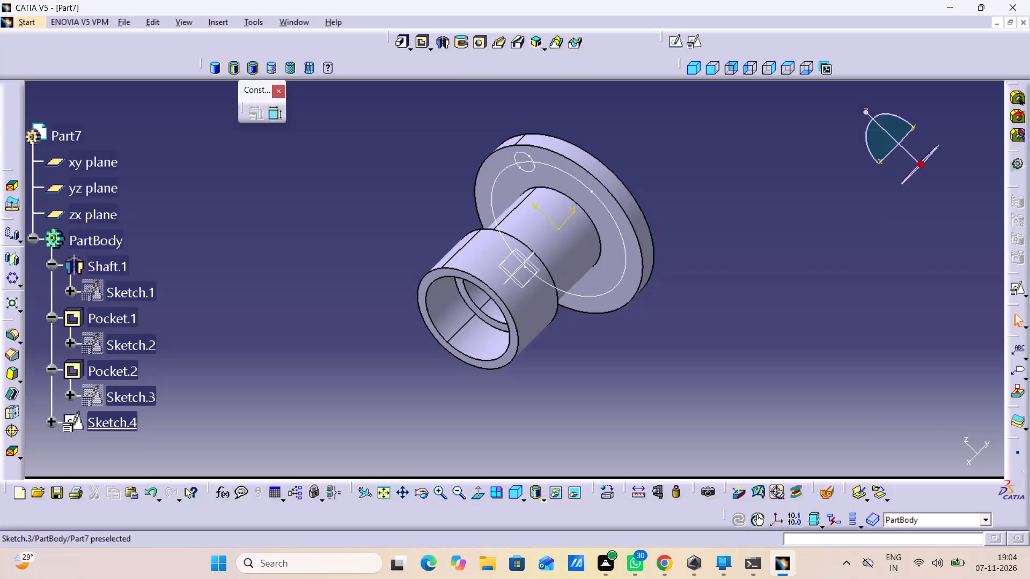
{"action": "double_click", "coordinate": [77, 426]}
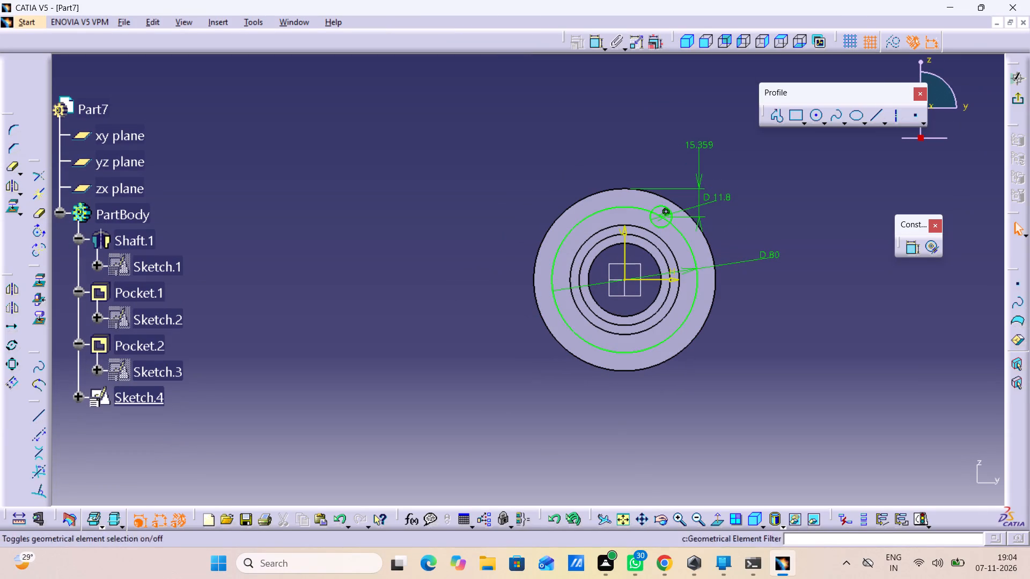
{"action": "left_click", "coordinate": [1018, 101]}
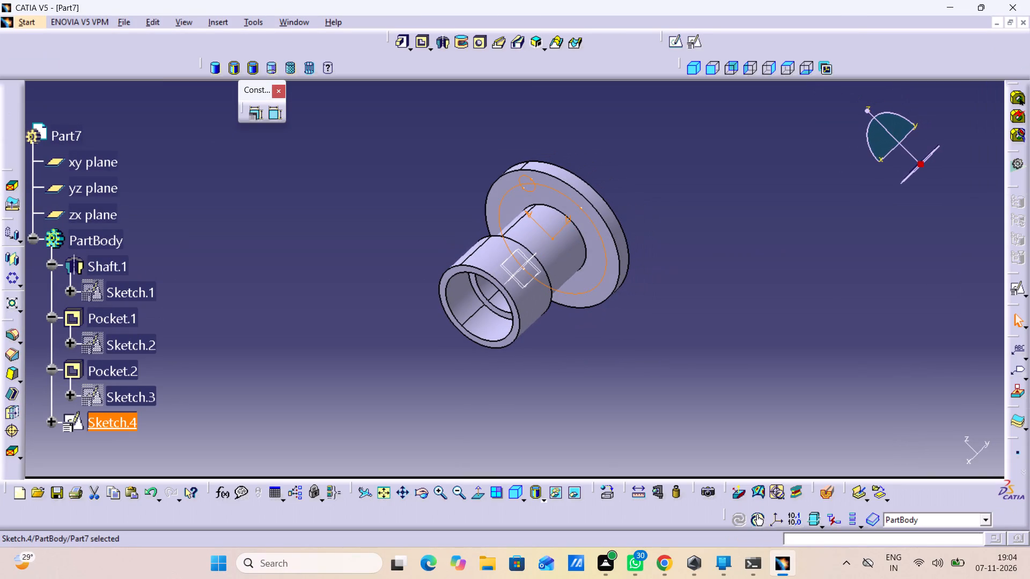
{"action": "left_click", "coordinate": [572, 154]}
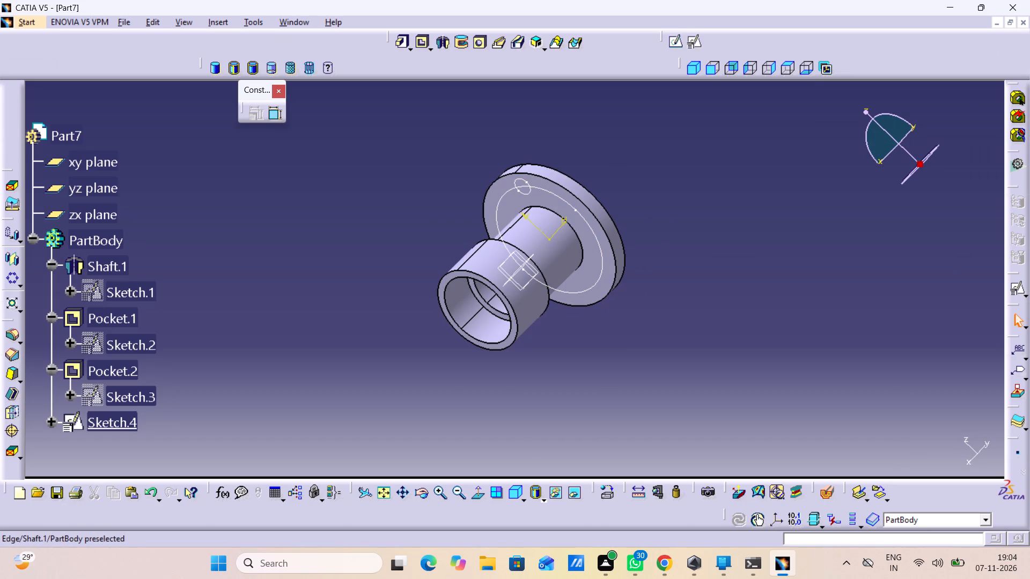
Reopen Sketch.4 on the flange face and delete the 80 mm pitch circle.
{"action": "double_click", "coordinate": [125, 419]}
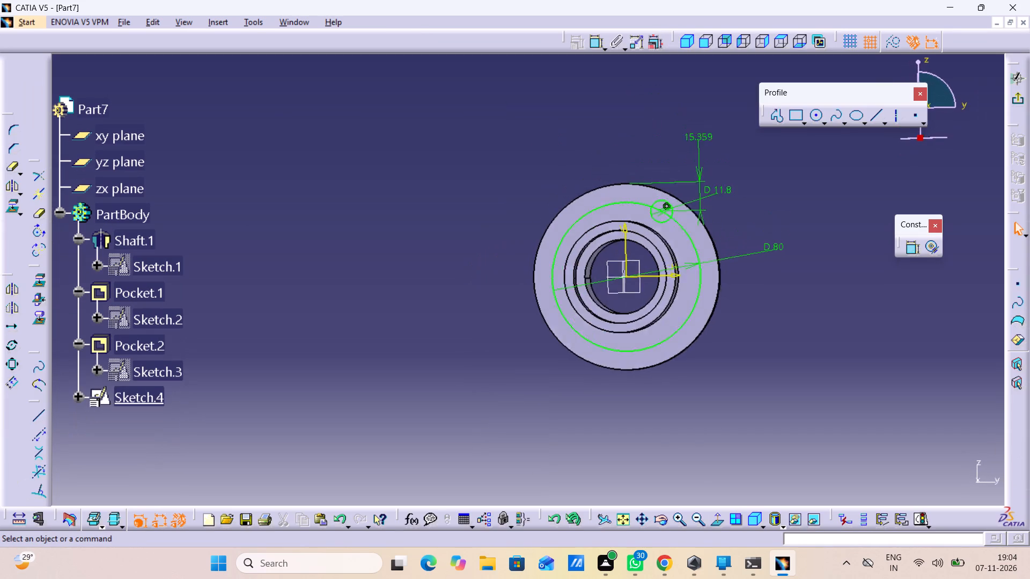
{"action": "left_click", "coordinate": [460, 255]}
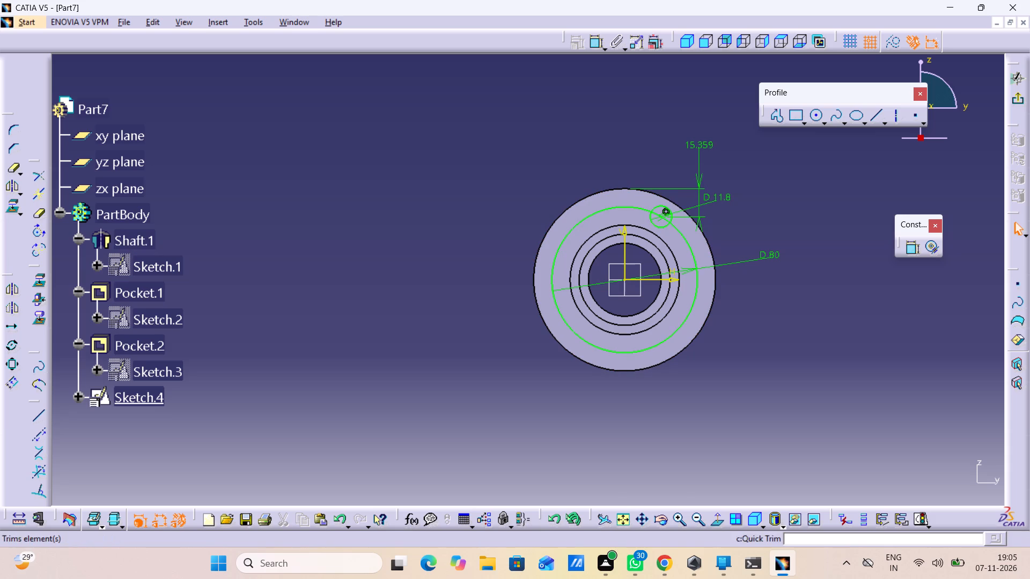
{"action": "right_click", "coordinate": [674, 222]}
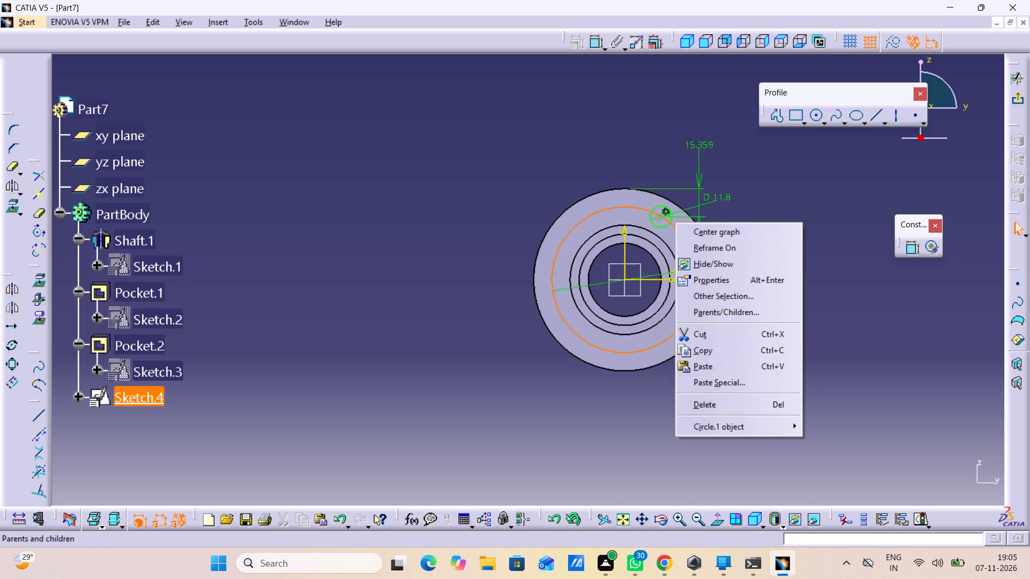
{"action": "left_click", "coordinate": [693, 410]}
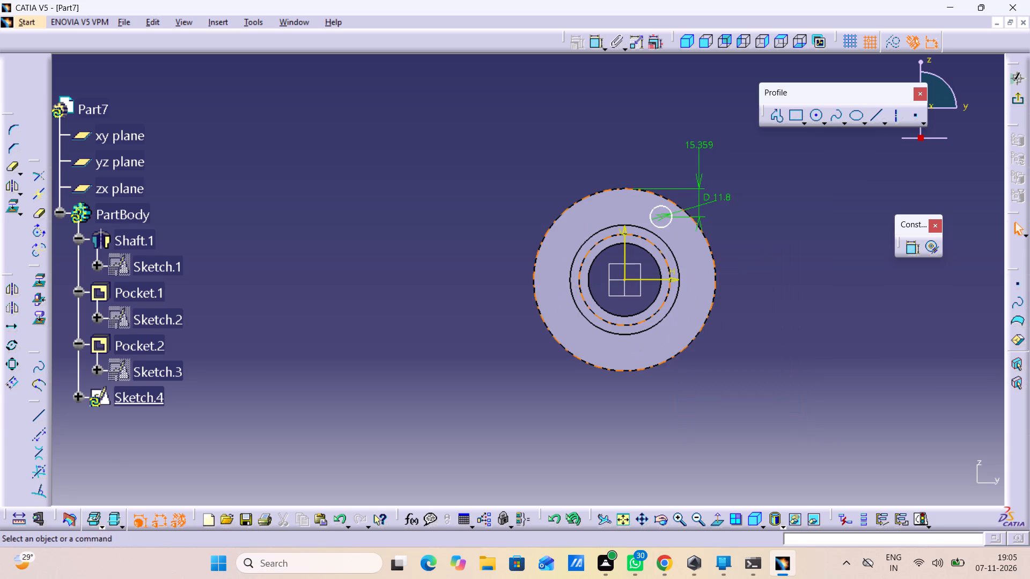
Dimension the vertical distance between the 11.8 mm circle's centre and the sketch's horizontal axis.
{"action": "left_click", "coordinate": [661, 216]}
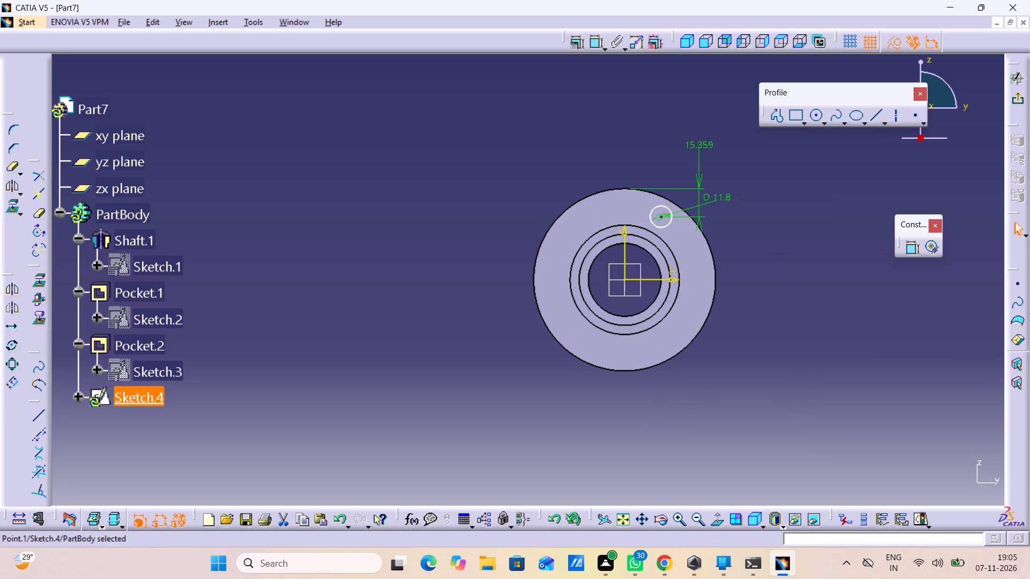
{"action": "left_click", "coordinate": [655, 278]}
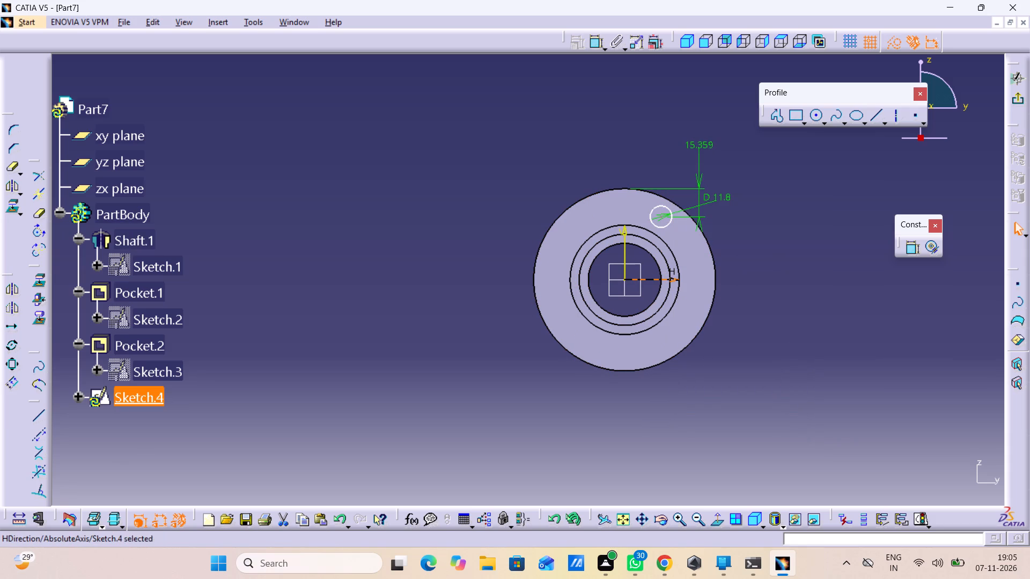
{"action": "left_click", "coordinate": [813, 247]}
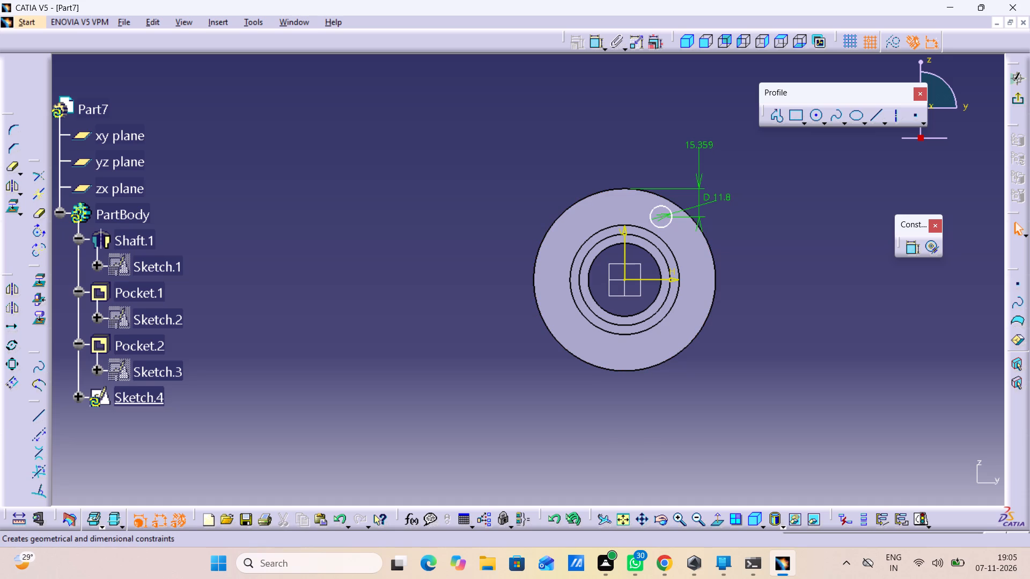
{"action": "double_click", "coordinate": [911, 249]}
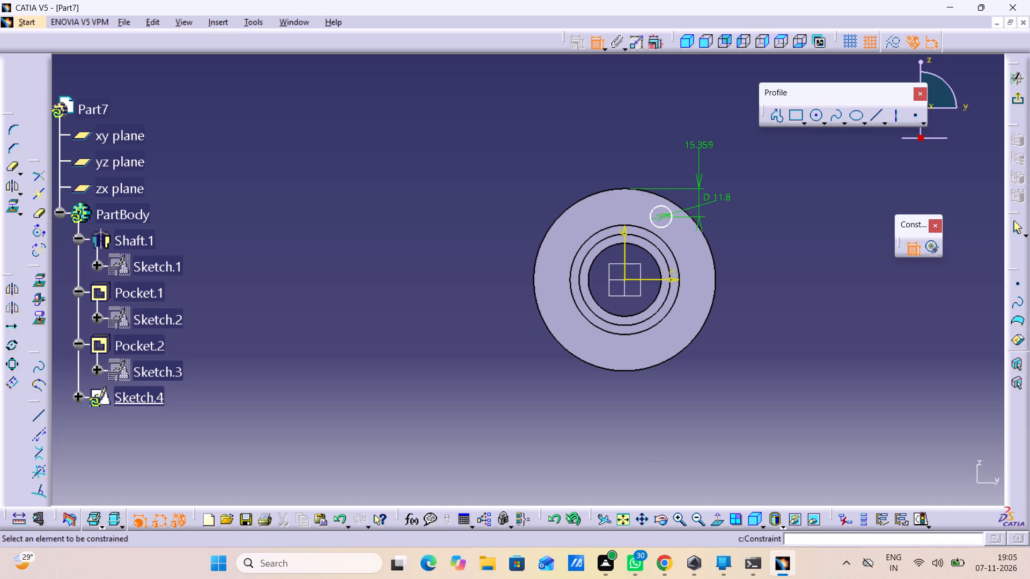
{"action": "left_click", "coordinate": [661, 219]}
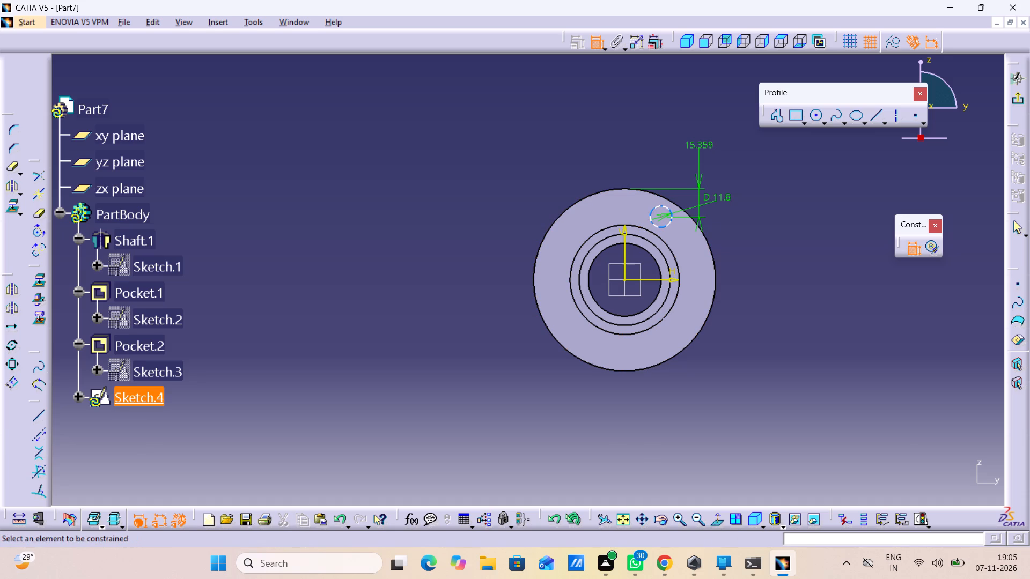
{"action": "left_click", "coordinate": [661, 219]}
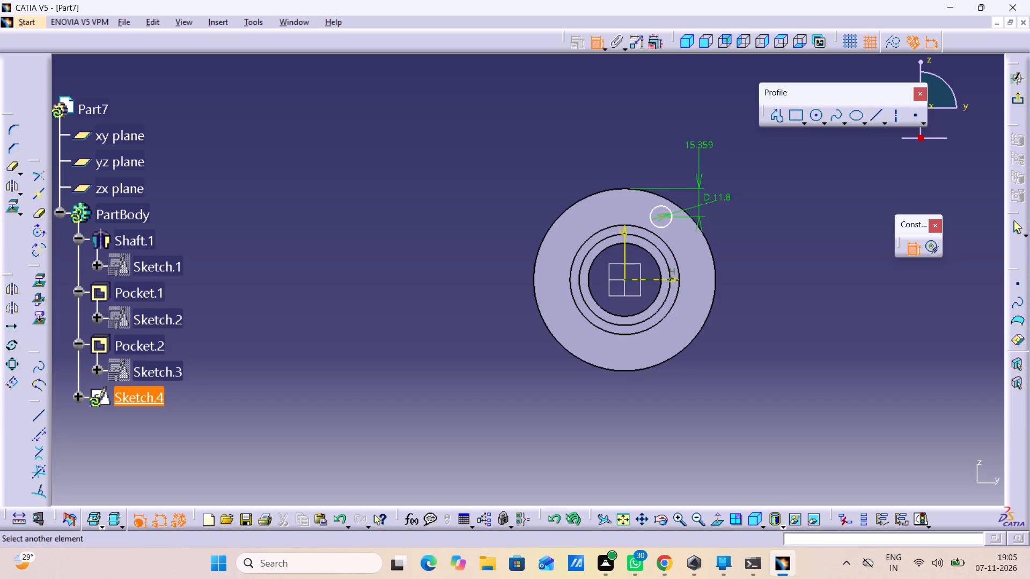
{"action": "left_click", "coordinate": [673, 278]}
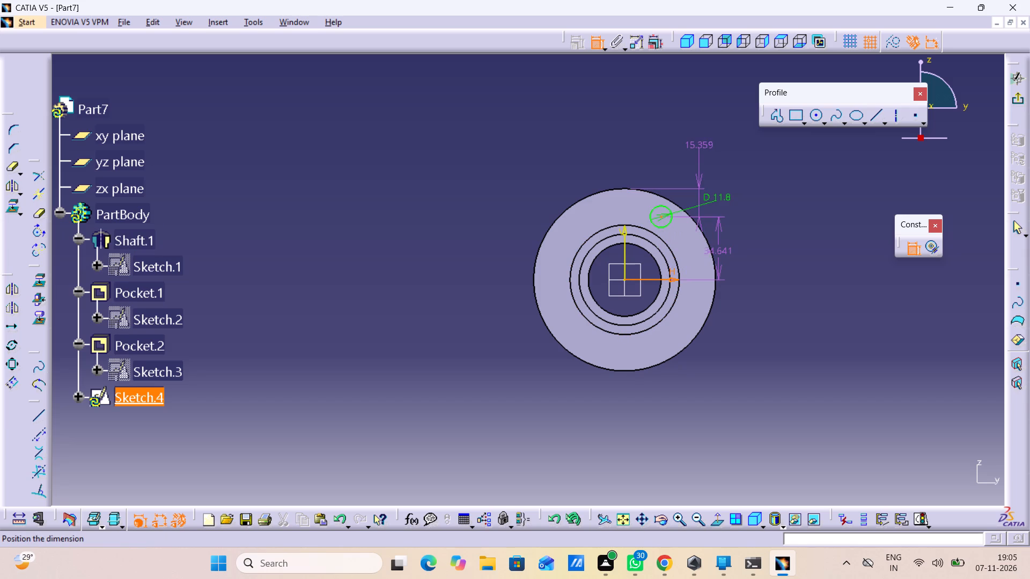
{"action": "left_click", "coordinate": [726, 254]}
{"action": "right_click", "coordinate": [727, 254]}
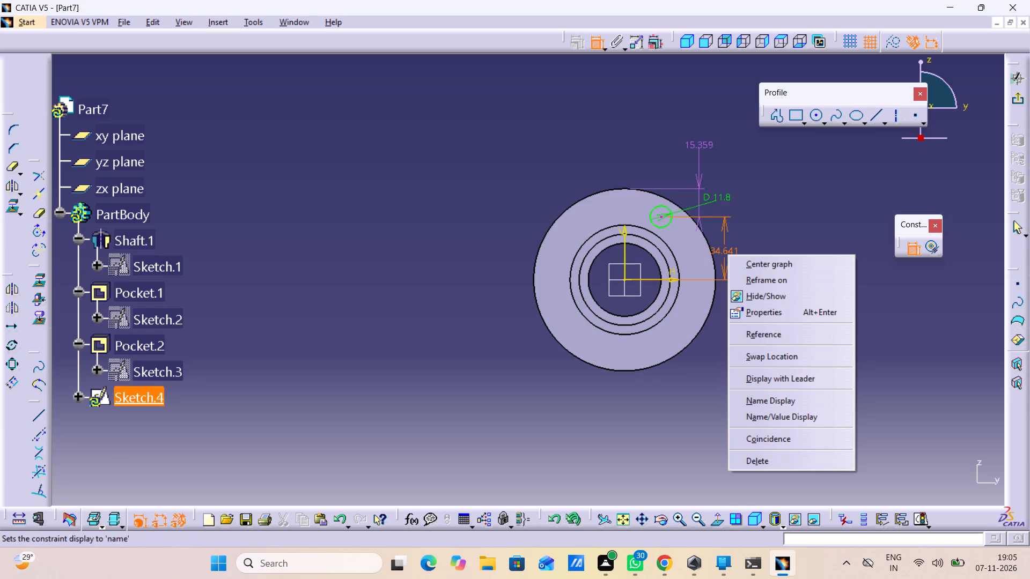
{"action": "left_click", "coordinate": [762, 233]}
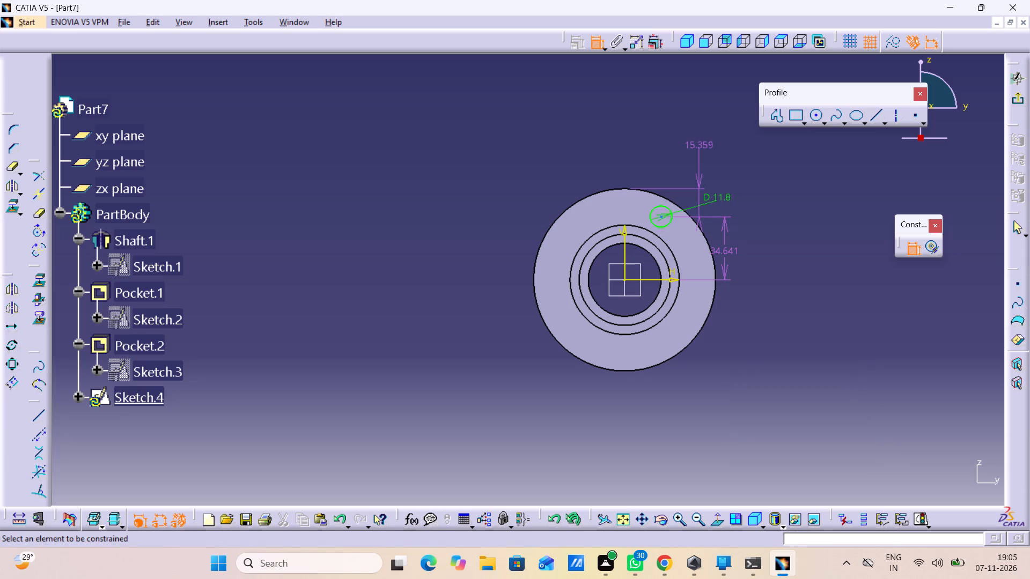
Delete the 15.359 mm dimension between the small circle and the flange's outer edge.
{"action": "right_click", "coordinate": [696, 144]}
{"action": "left_click", "coordinate": [760, 385]}
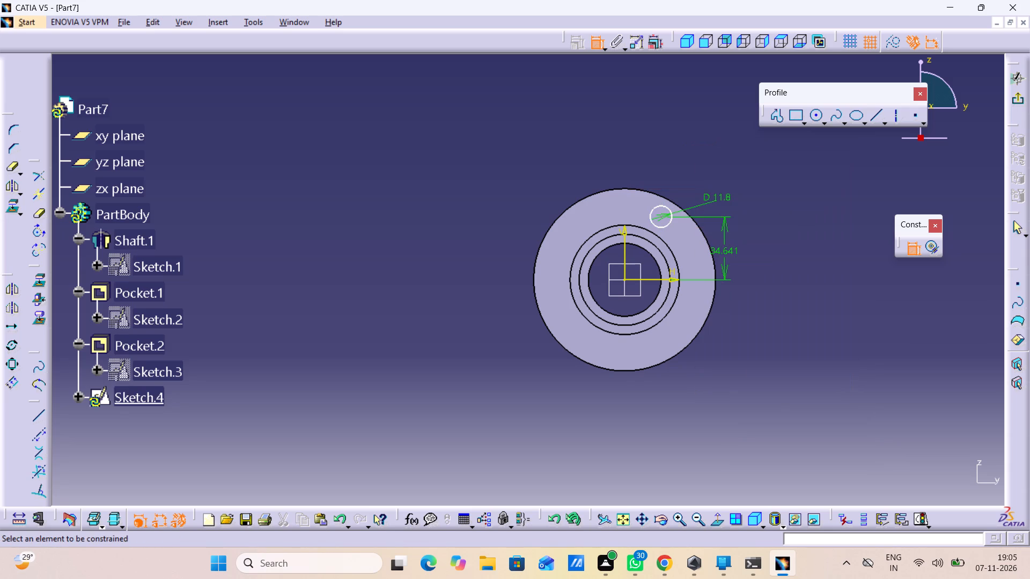
Dimension the horizontal distance between the 11.8 mm circle's centre and the sketch's vertical axis.
{"action": "left_click", "coordinate": [661, 219]}
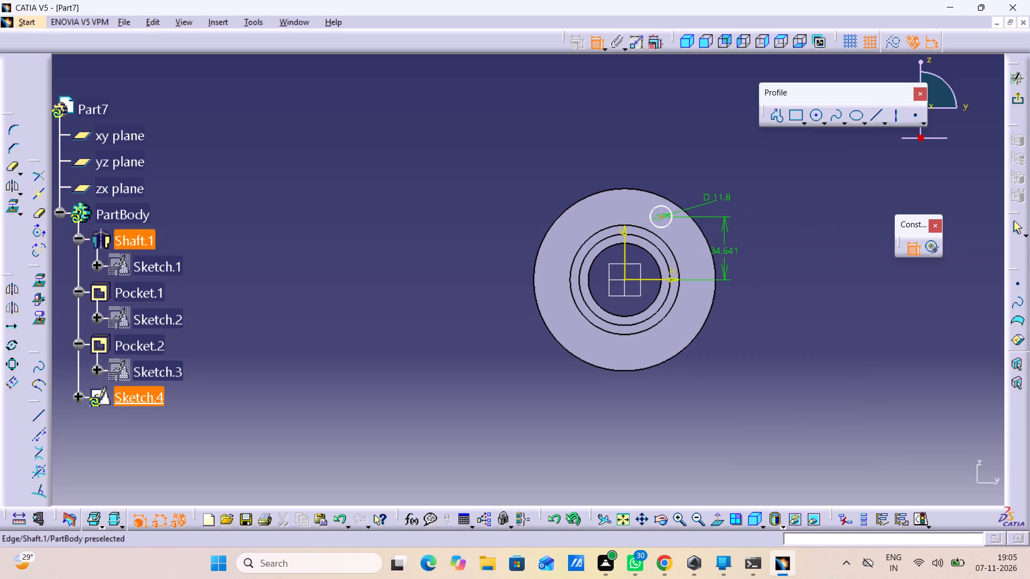
{"action": "left_click", "coordinate": [623, 251]}
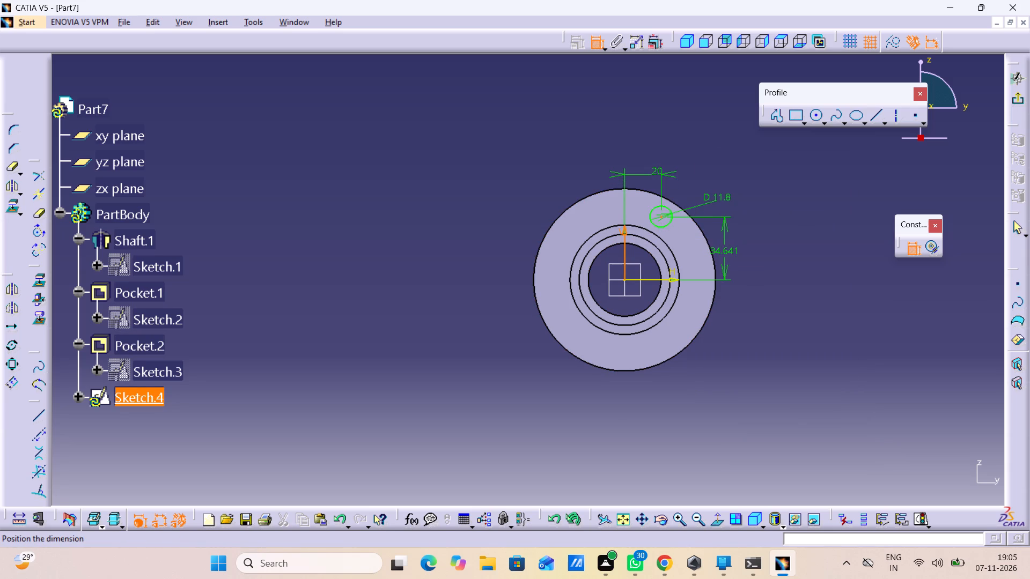
{"action": "left_click", "coordinate": [639, 159]}
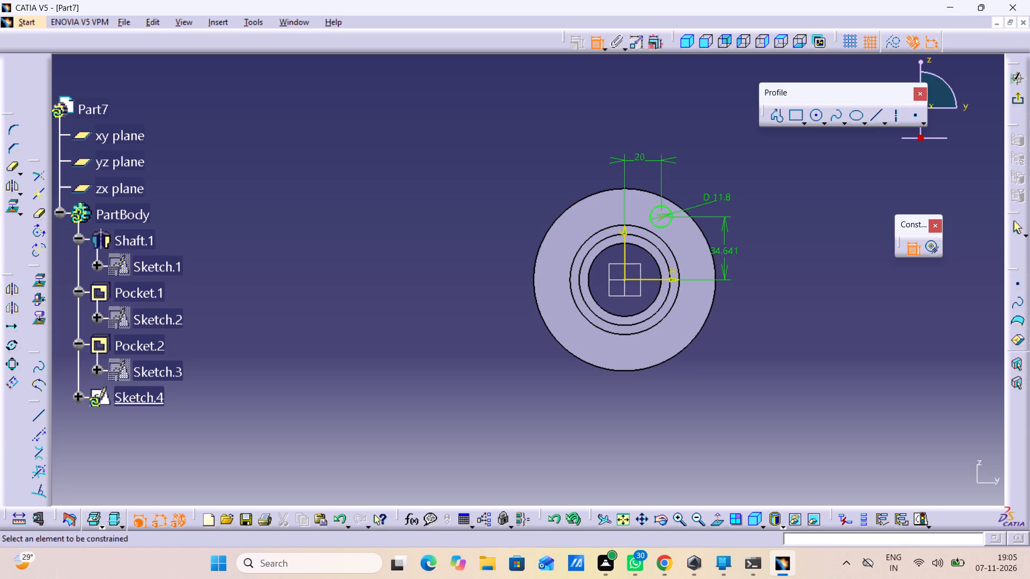
Set the circle centre's vertical distance from the horizontal axis to 34 mm and exit the sketch.
{"action": "double_click", "coordinate": [724, 248]}
{"action": "type", "text": "34"}
{"action": "key", "text": "Return"}
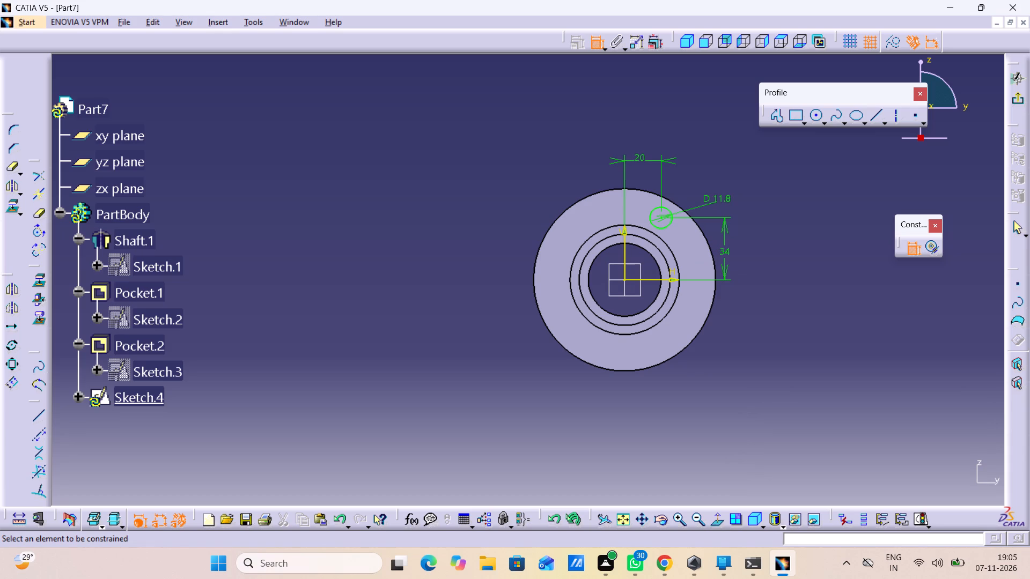
{"action": "left_click", "coordinate": [1014, 104]}
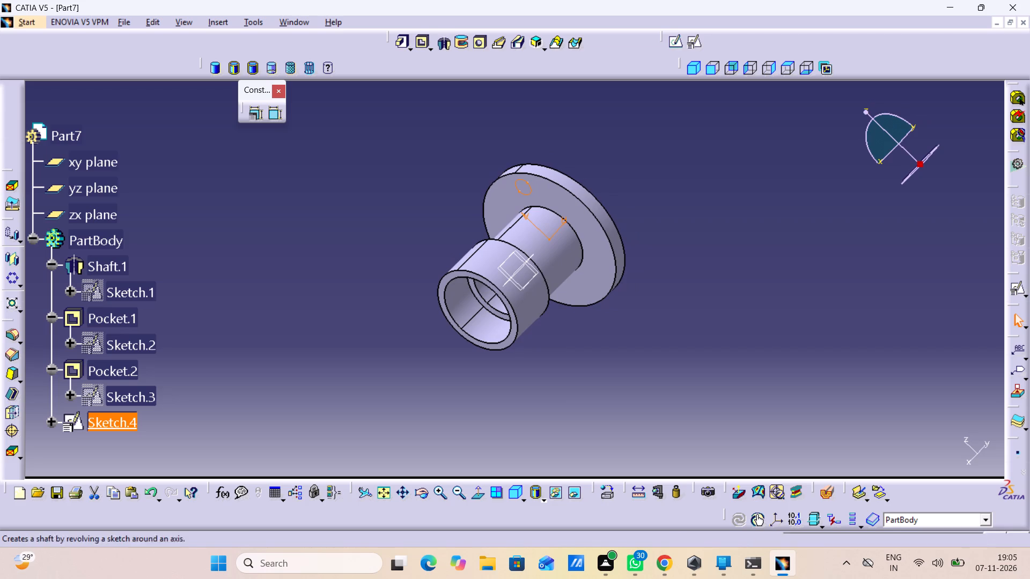
Pocket the 11.8 mm circle of Sketch.4 through the flange with a 65 mm depth.
{"action": "left_click", "coordinate": [425, 43]}
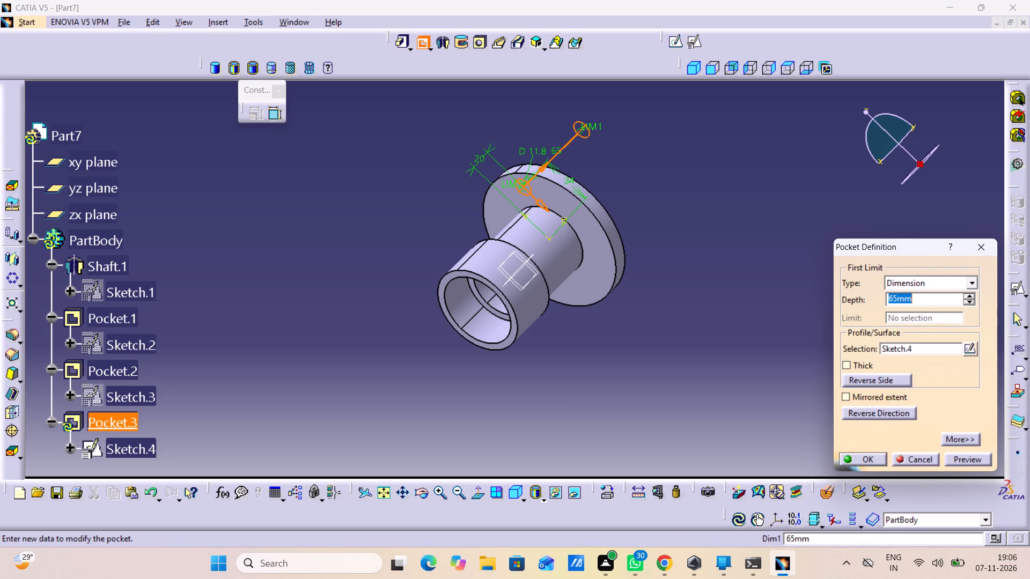
{"action": "left_click", "coordinate": [870, 457]}
{"action": "left_click", "coordinate": [718, 403]}
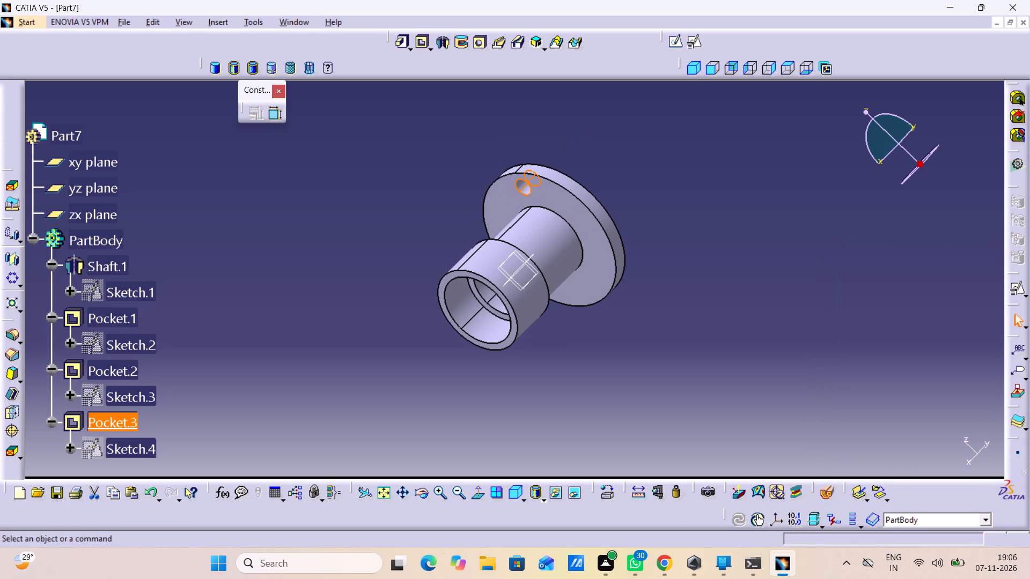
Start a circular pattern of Pocket.3 with 6 instances about the Z Axis, using Complete crown parameters.
{"action": "left_click", "coordinate": [521, 183]}
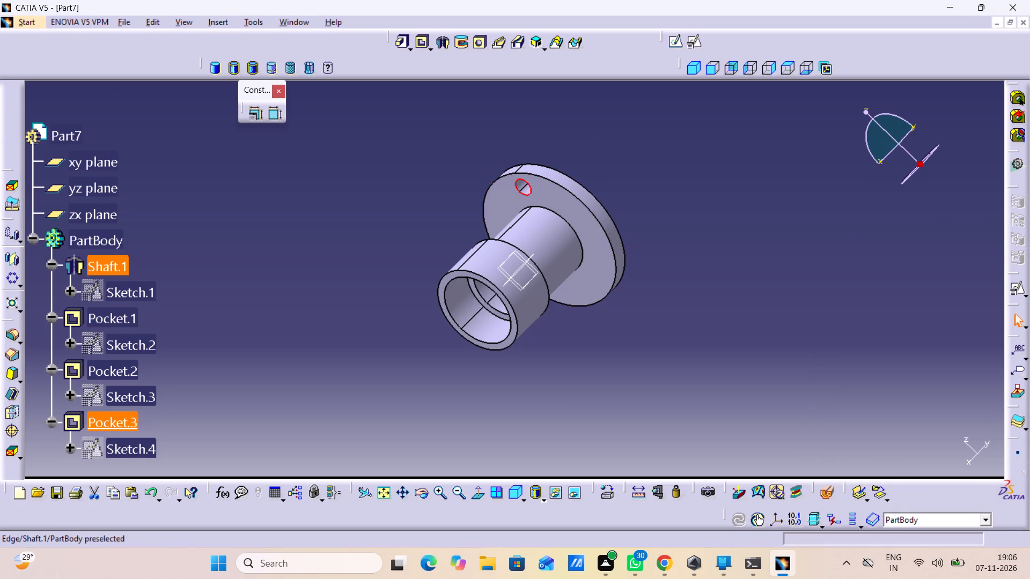
{"action": "left_click", "coordinate": [12, 278]}
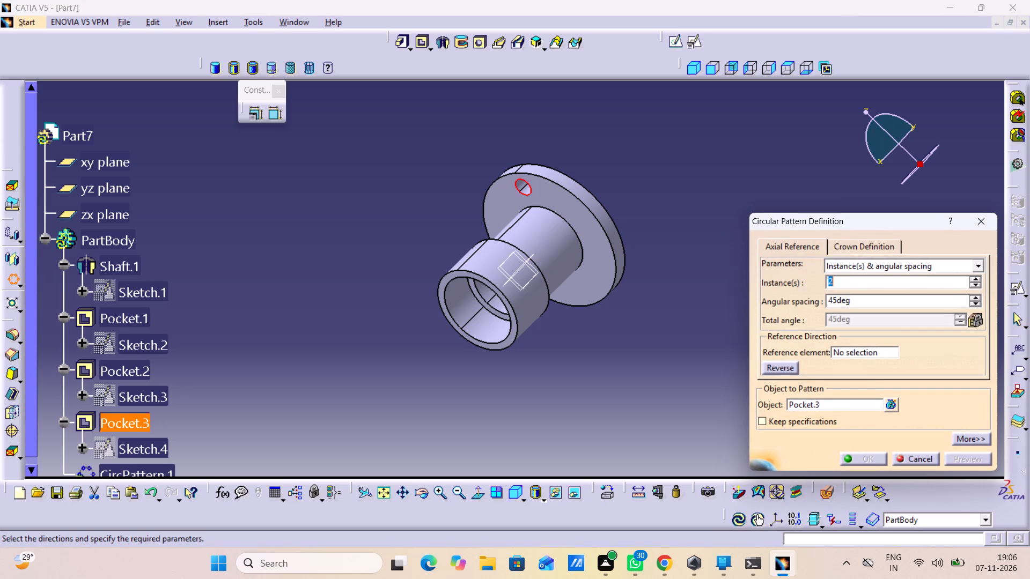
{"action": "key", "text": "4"}
{"action": "key", "text": "BackSpace"}
{"action": "key", "text": "6"}
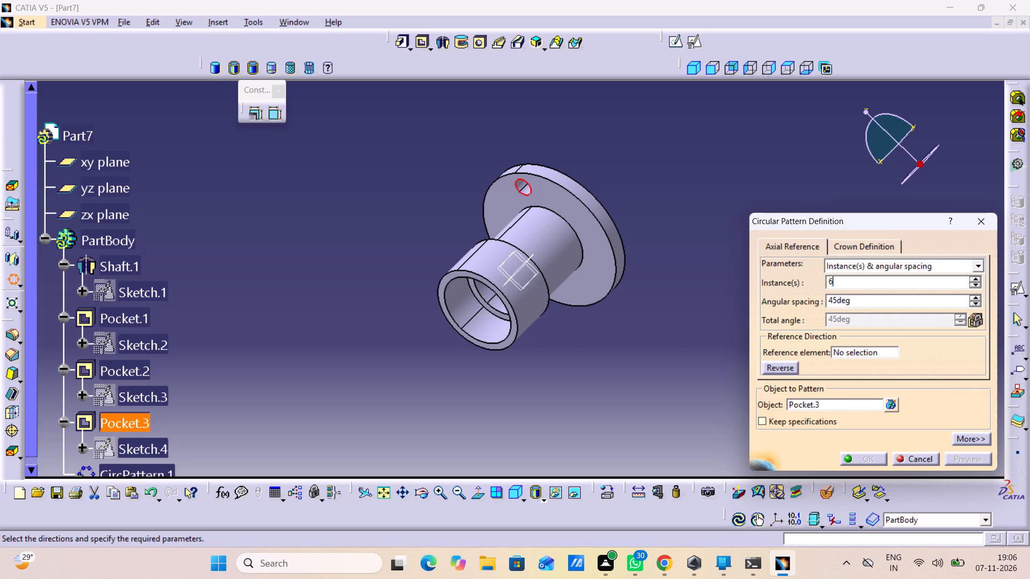
{"action": "right_click", "coordinate": [863, 354]}
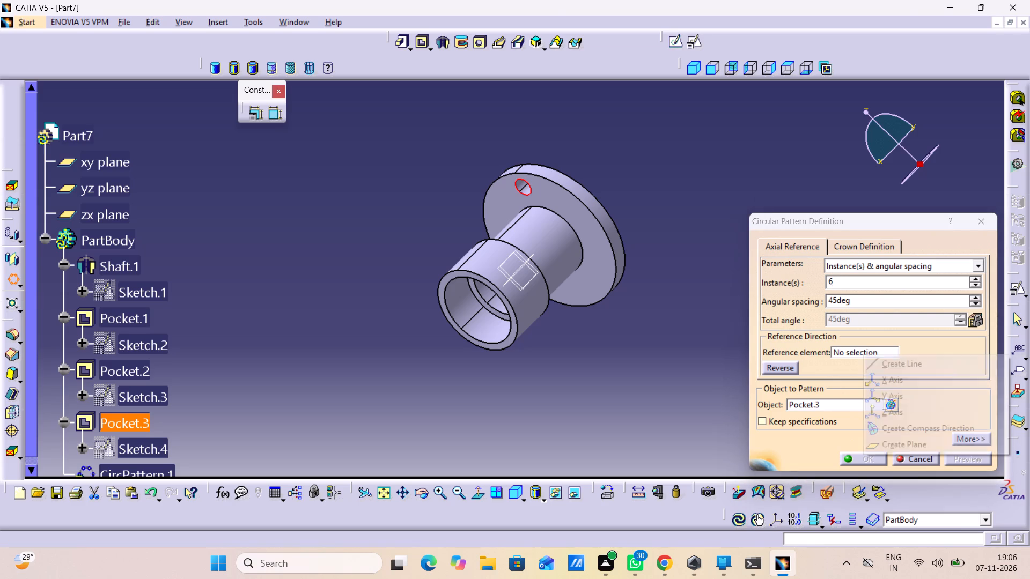
{"action": "left_click", "coordinate": [916, 416]}
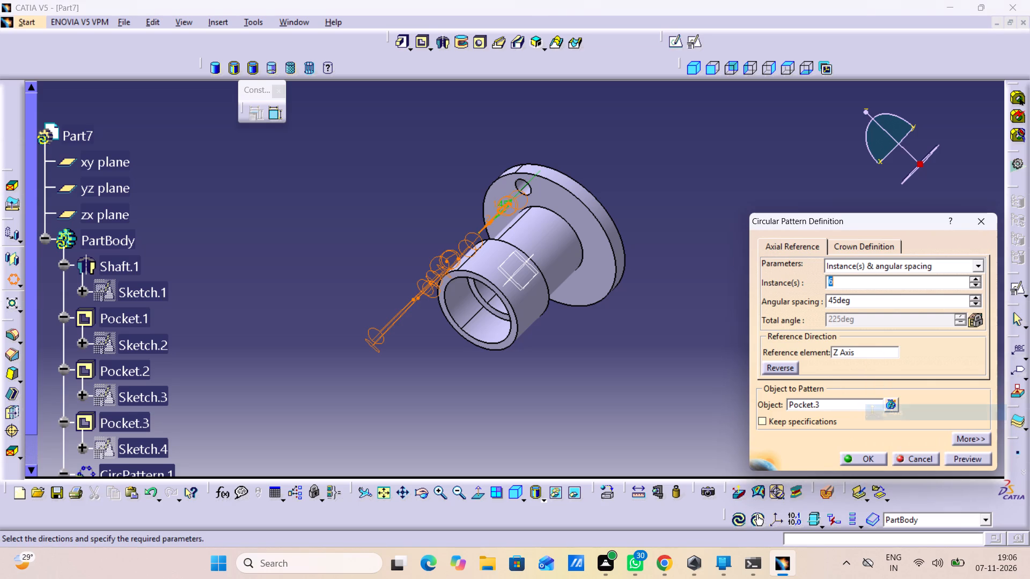
{"action": "left_click", "coordinate": [940, 270]}
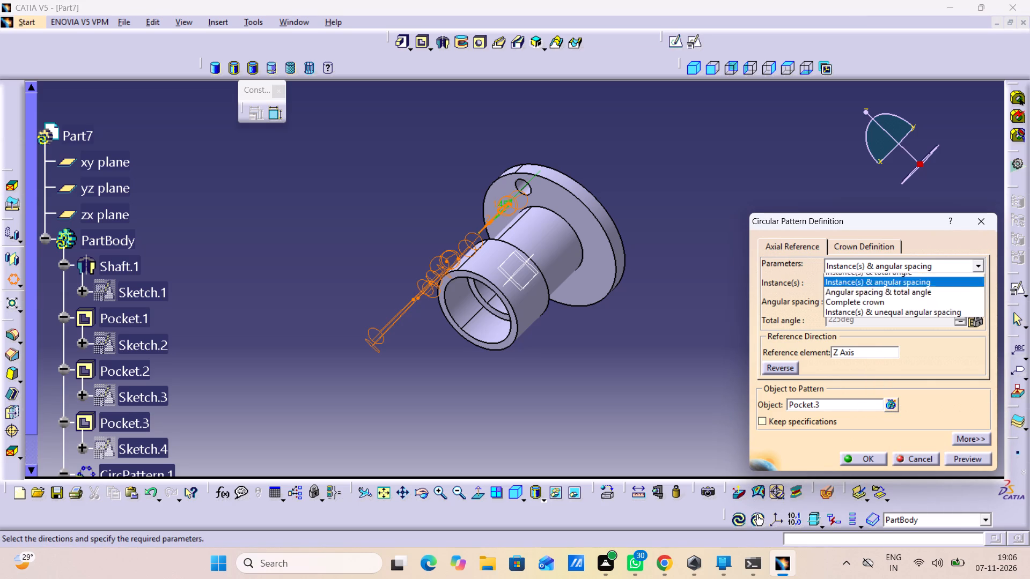
{"action": "left_click", "coordinate": [932, 307]}
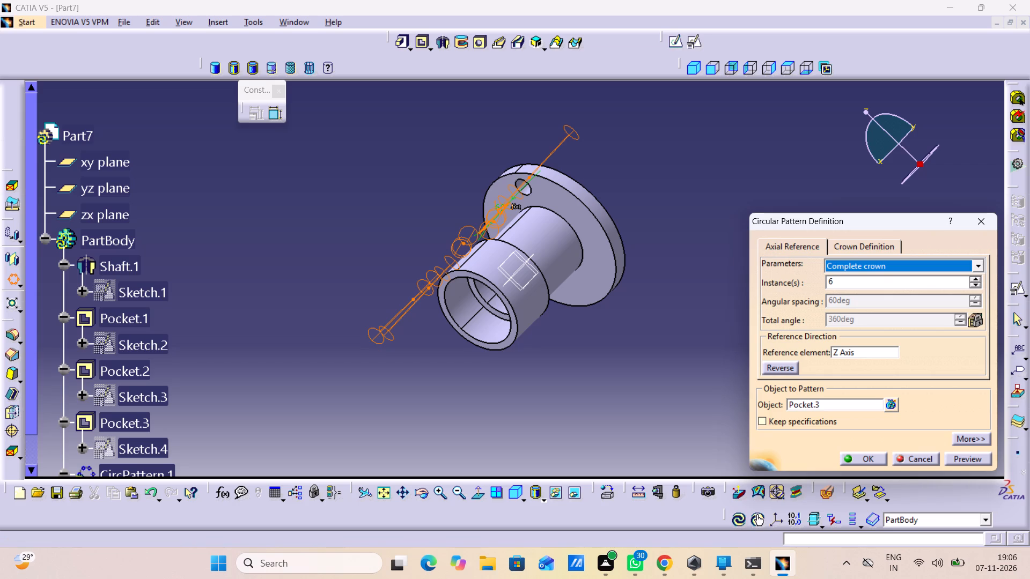
{"action": "left_click_drag", "start_coordinate": [918, 318], "coordinate": [897, 328]}
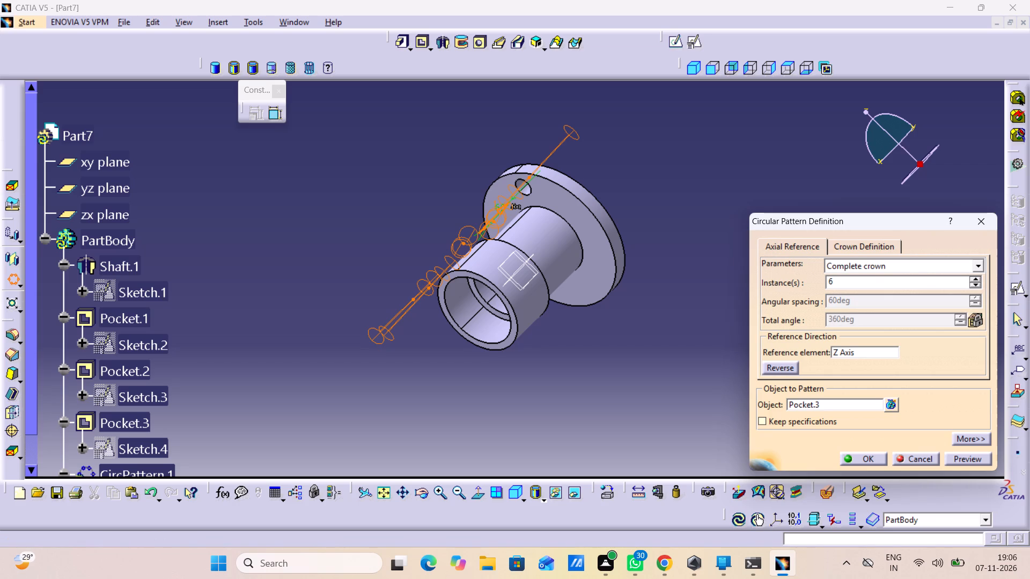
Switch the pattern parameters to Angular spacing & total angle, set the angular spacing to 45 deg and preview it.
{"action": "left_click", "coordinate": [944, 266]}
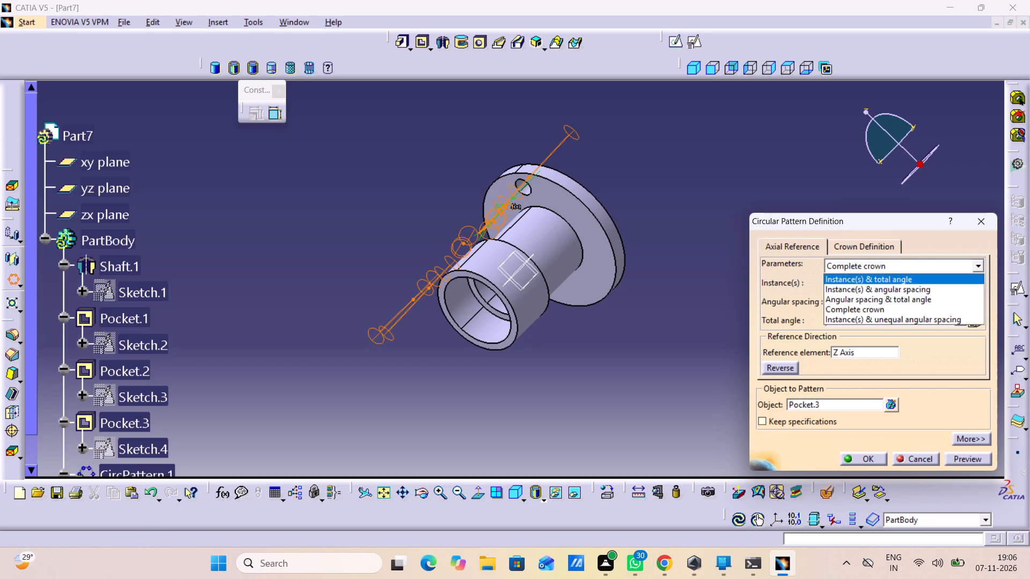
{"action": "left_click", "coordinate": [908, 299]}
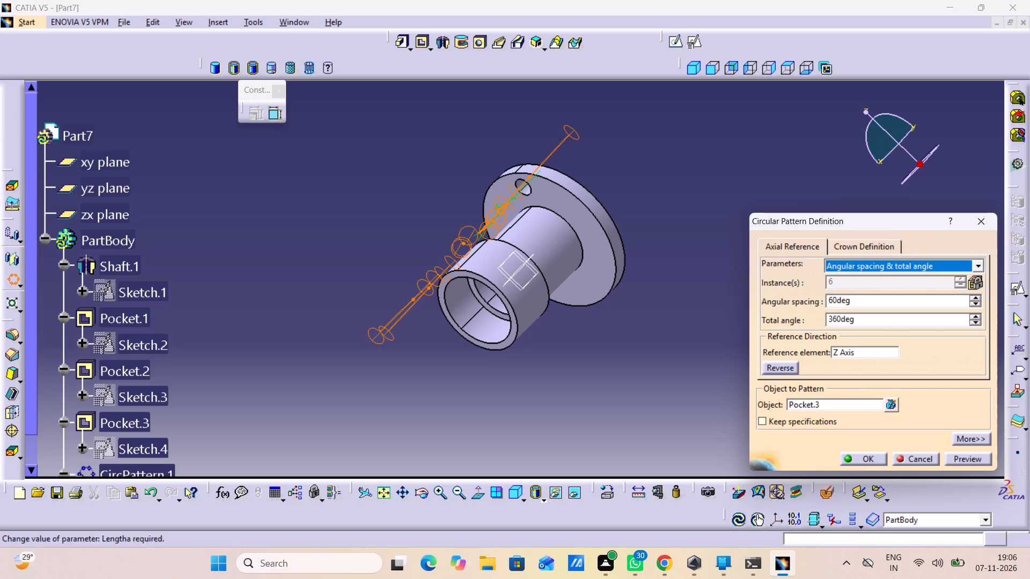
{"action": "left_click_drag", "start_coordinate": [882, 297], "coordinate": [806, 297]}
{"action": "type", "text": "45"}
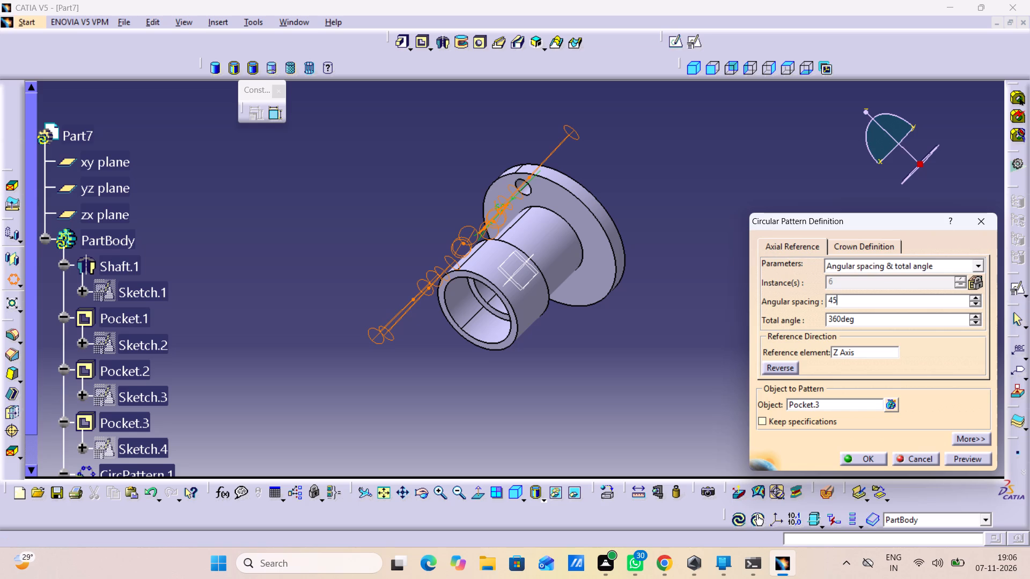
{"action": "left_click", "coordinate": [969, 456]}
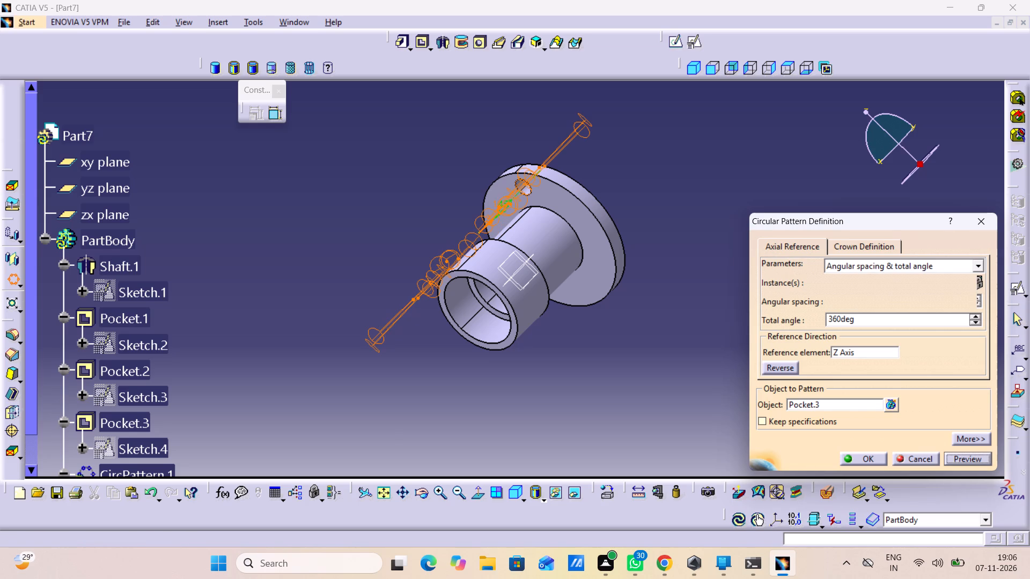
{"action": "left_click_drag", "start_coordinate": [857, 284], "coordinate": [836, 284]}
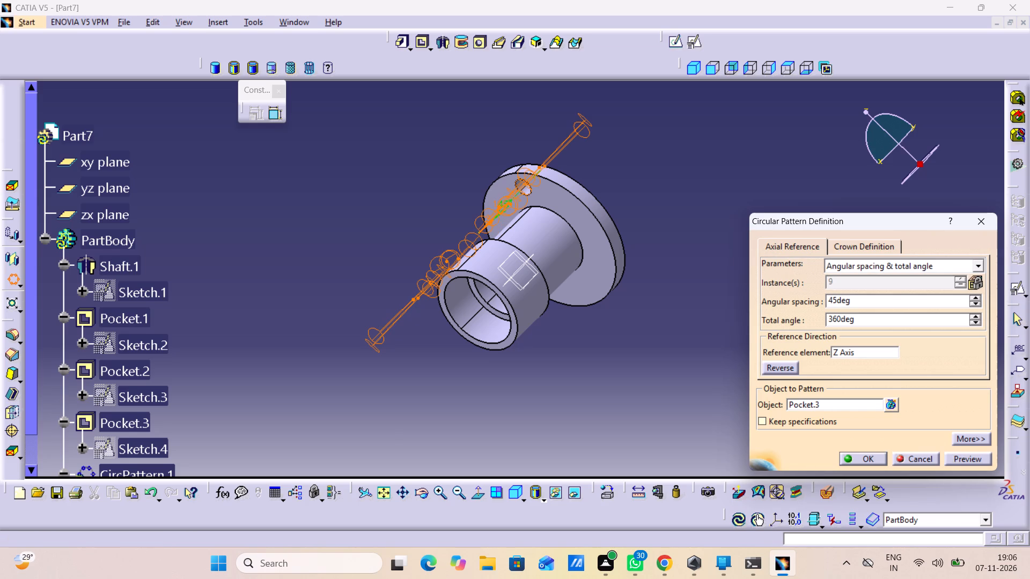
Try the Y Axis as the pattern's reference element, and settle on the X Axis instead.
{"action": "right_click", "coordinate": [866, 353]}
{"action": "left_click", "coordinate": [902, 480]}
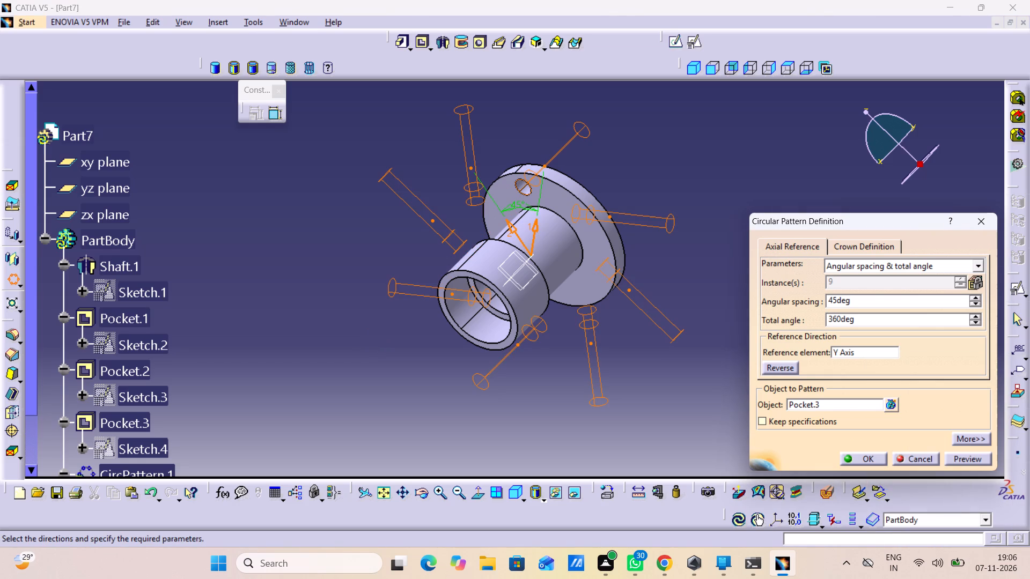
{"action": "right_click", "coordinate": [856, 348]}
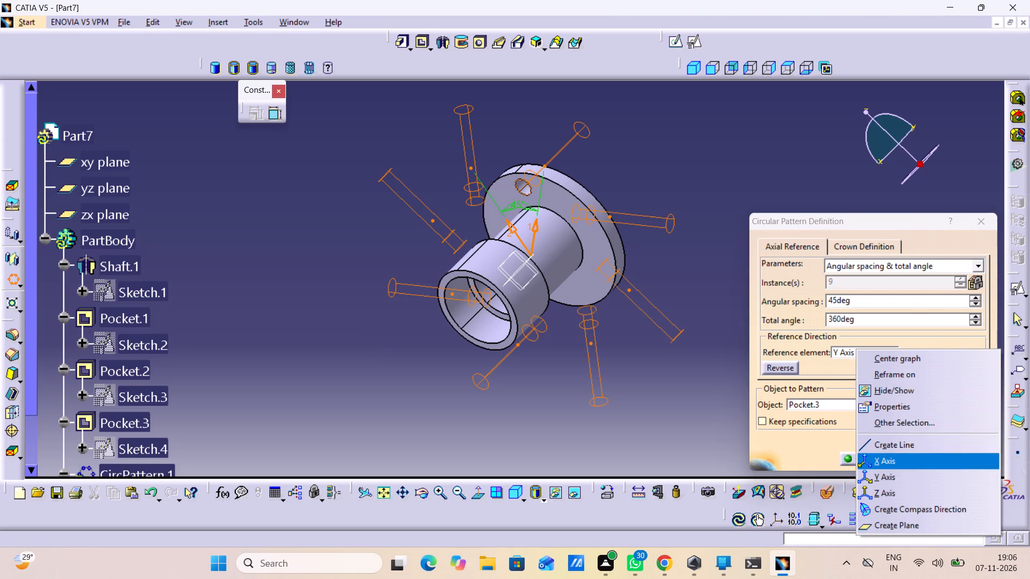
{"action": "left_click", "coordinate": [871, 456]}
{"action": "middle_click_drag", "start_coordinate": [613, 381], "coordinate": [682, 253]}
{"action": "right_click_drag", "start_coordinate": [602, 361], "coordinate": [682, 251]}
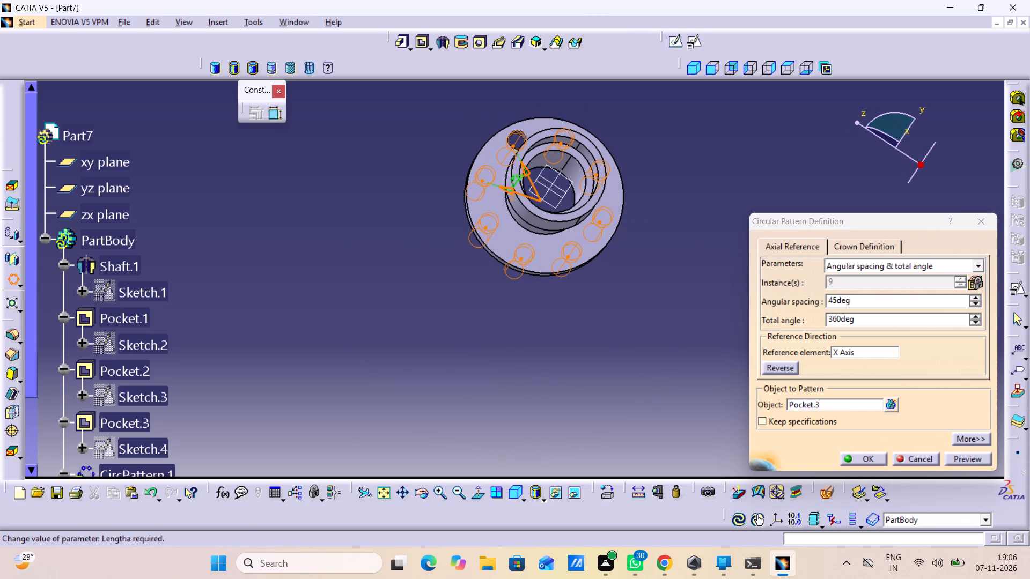
Set the circular pattern of the flange hole to Complete crown with 6 instances, preview it and create it.
{"action": "left_click", "coordinate": [869, 288]}
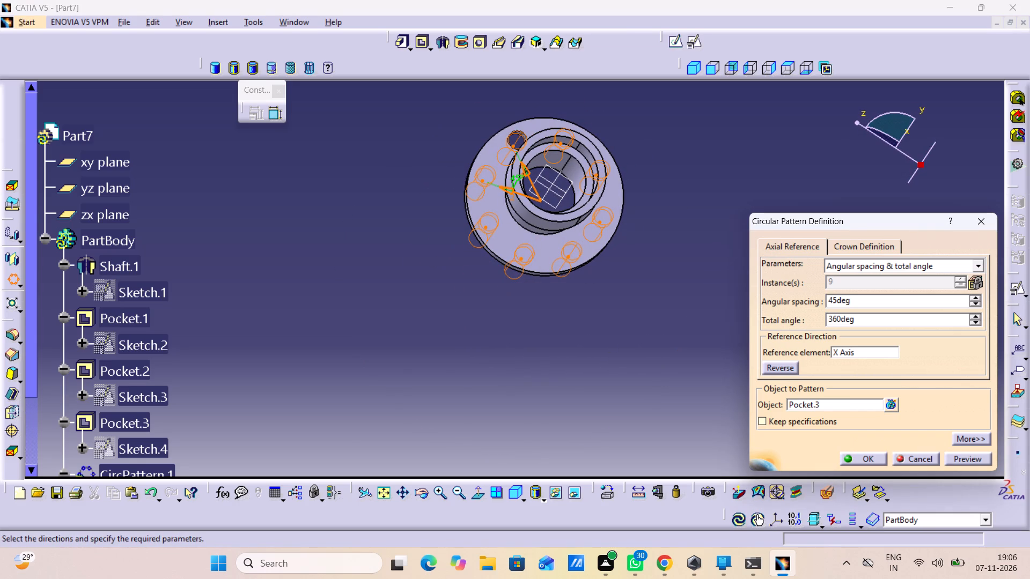
{"action": "left_click", "coordinate": [858, 269]}
{"action": "left_click", "coordinate": [870, 311]}
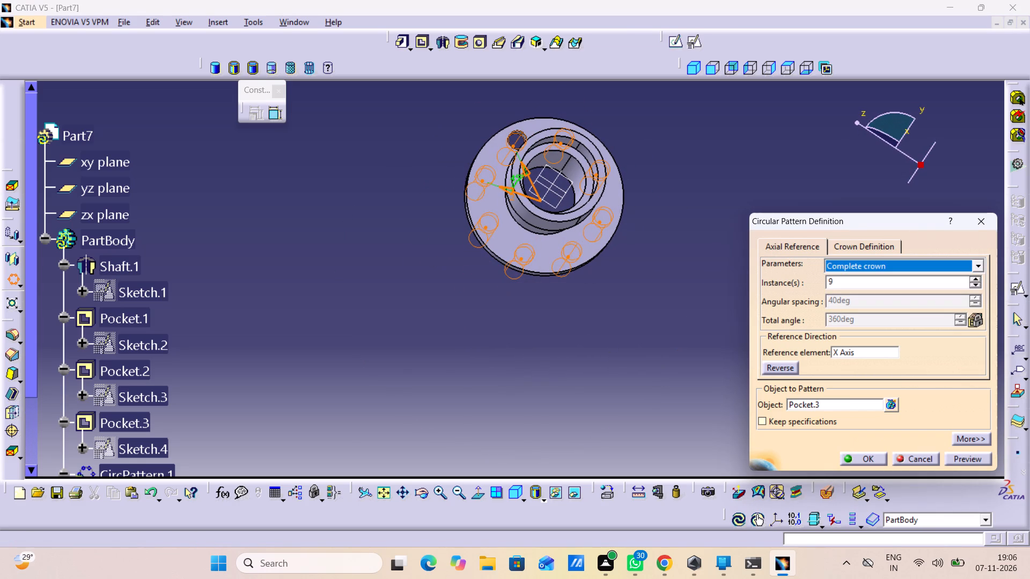
{"action": "left_click_drag", "start_coordinate": [855, 273], "coordinate": [821, 291]}
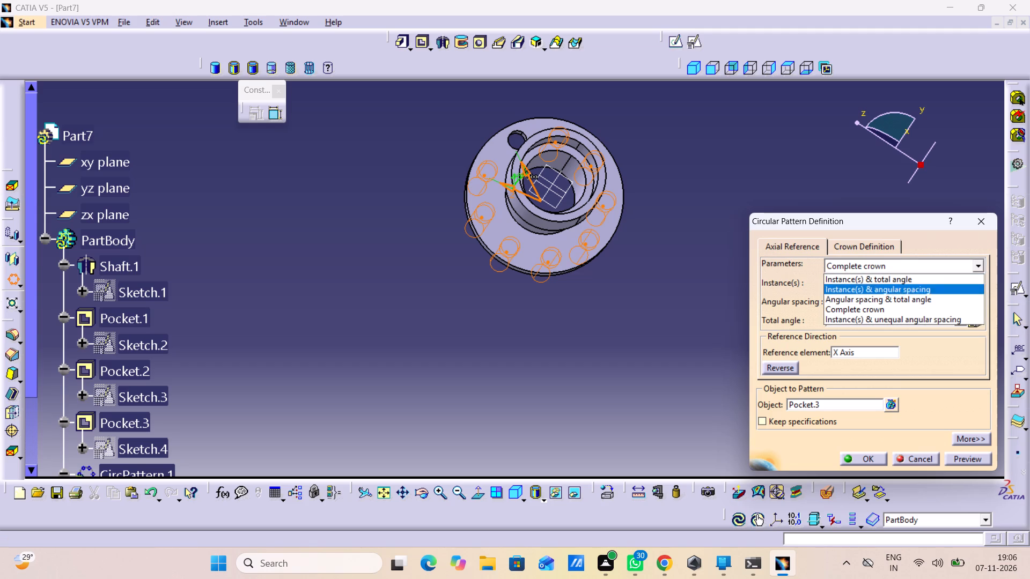
{"action": "left_click", "coordinate": [869, 307]}
{"action": "left_click_drag", "start_coordinate": [860, 285], "coordinate": [827, 288]}
{"action": "right_click_drag", "start_coordinate": [847, 285], "coordinate": [827, 288]}
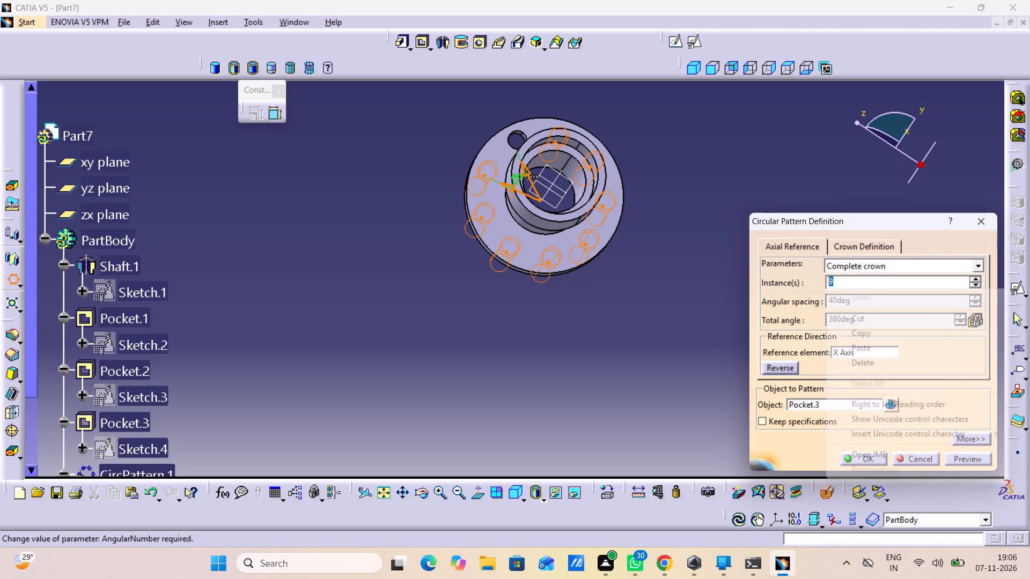
{"action": "key", "text": "6"}
{"action": "left_click", "coordinate": [827, 288]}
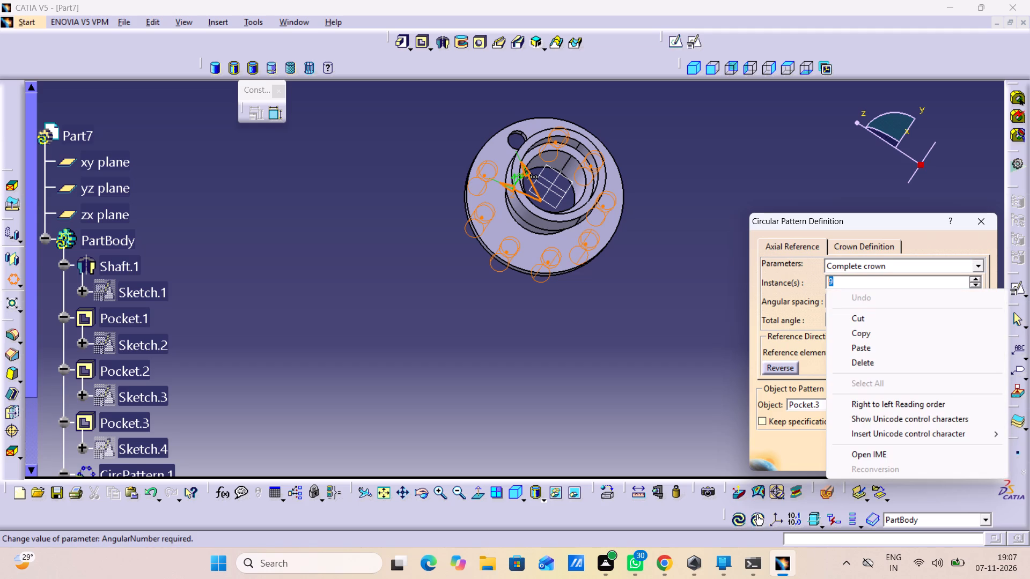
{"action": "left_click", "coordinate": [717, 273]}
{"action": "left_click_drag", "start_coordinate": [836, 280], "coordinate": [807, 287]}
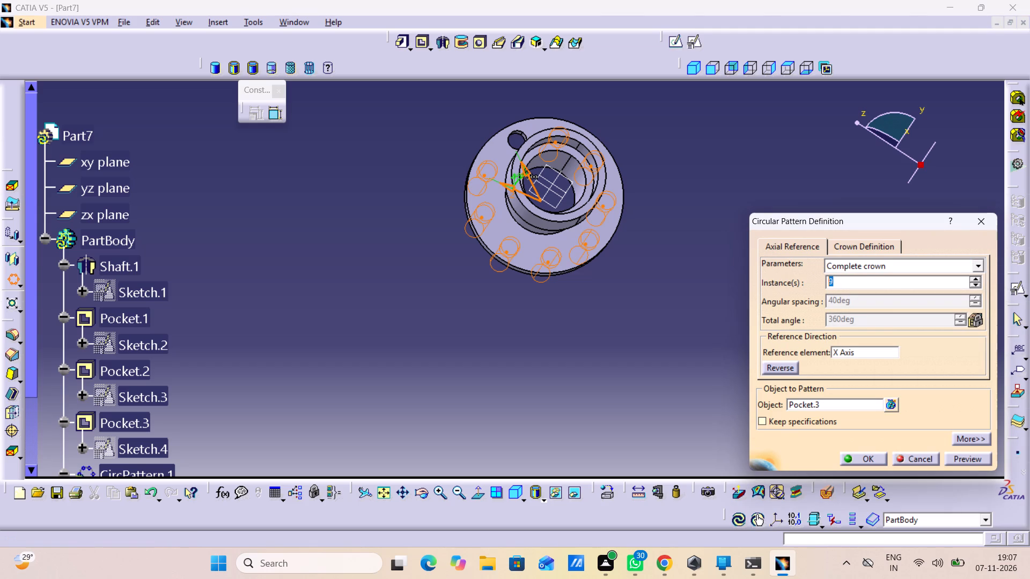
{"action": "key", "text": "6"}
{"action": "left_click", "coordinate": [961, 465]}
{"action": "left_click", "coordinate": [656, 388]}
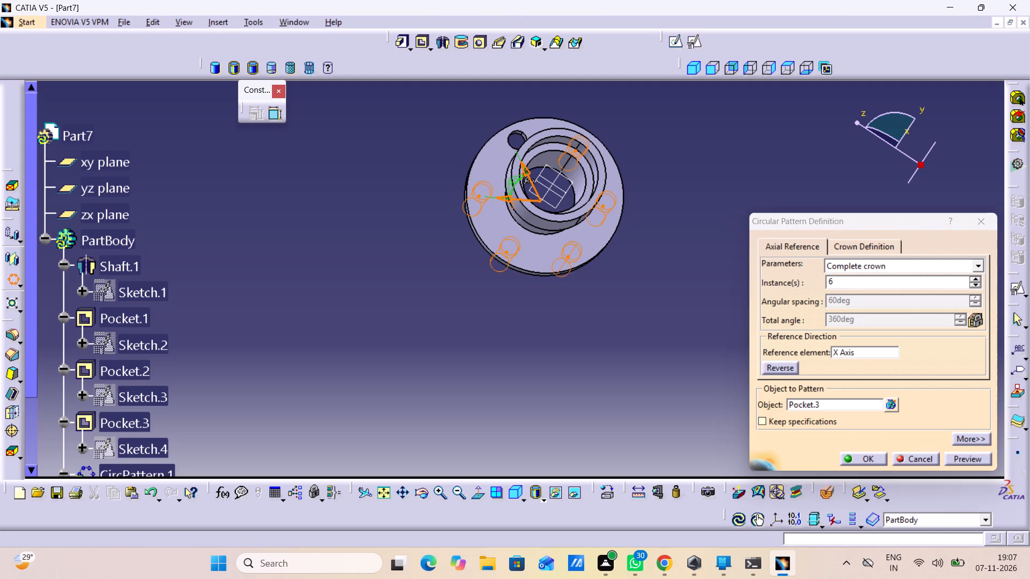
{"action": "left_click", "coordinate": [863, 465]}
{"action": "left_click", "coordinate": [745, 413]}
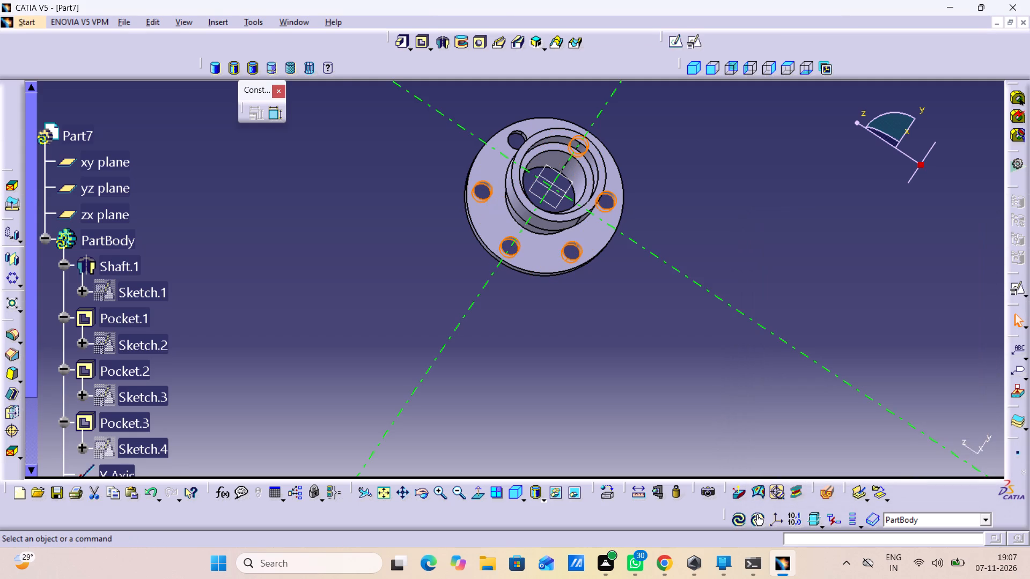
Examine the patterned flange holes and the stepped bore from several viewing angles.
{"action": "middle_click_drag", "start_coordinate": [770, 369], "coordinate": [505, 375]}
{"action": "right_click_drag", "start_coordinate": [757, 405], "coordinate": [505, 375]}
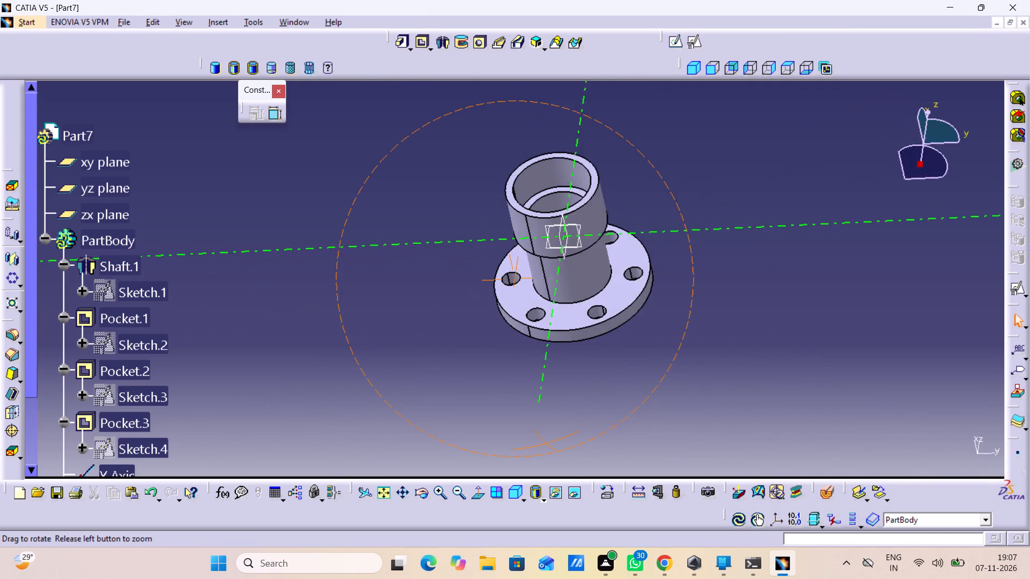
{"action": "right_click_drag", "start_coordinate": [505, 375], "coordinate": [599, 444]}
{"action": "middle_click_drag", "start_coordinate": [505, 375], "coordinate": [599, 444]}
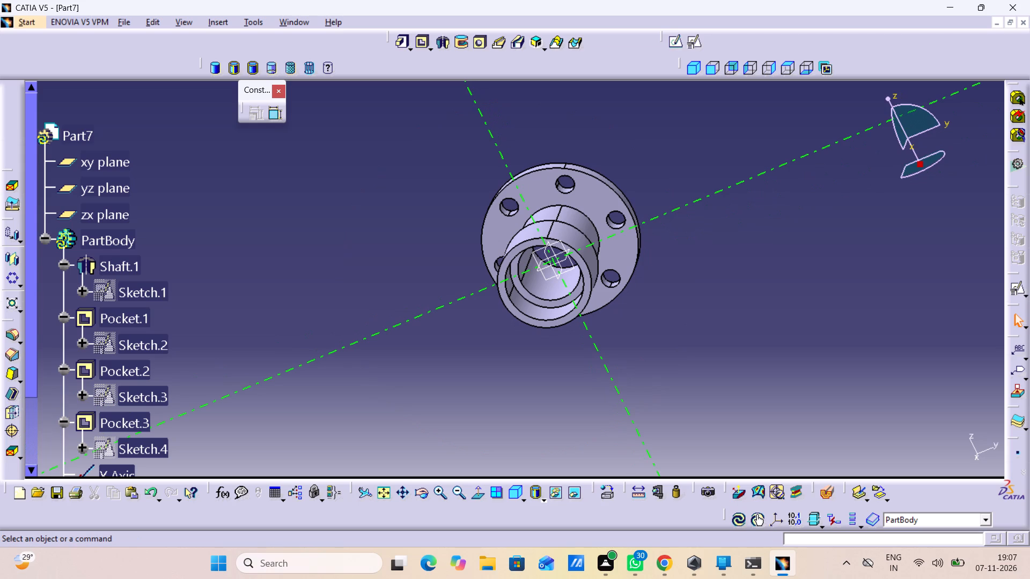
{"action": "middle_click_drag", "start_coordinate": [691, 359], "coordinate": [630, 482]}
{"action": "right_click_drag", "start_coordinate": [691, 358], "coordinate": [630, 482]}
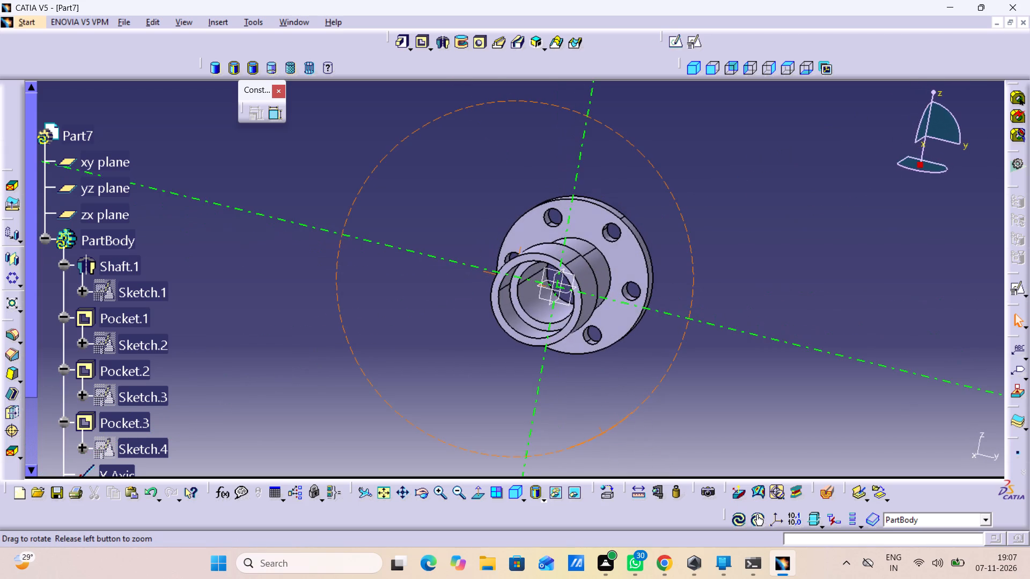
{"action": "right_click_drag", "start_coordinate": [630, 482], "coordinate": [682, 475]}
{"action": "middle_click_drag", "start_coordinate": [630, 482], "coordinate": [682, 475]}
{"action": "left_click", "coordinate": [769, 403]}
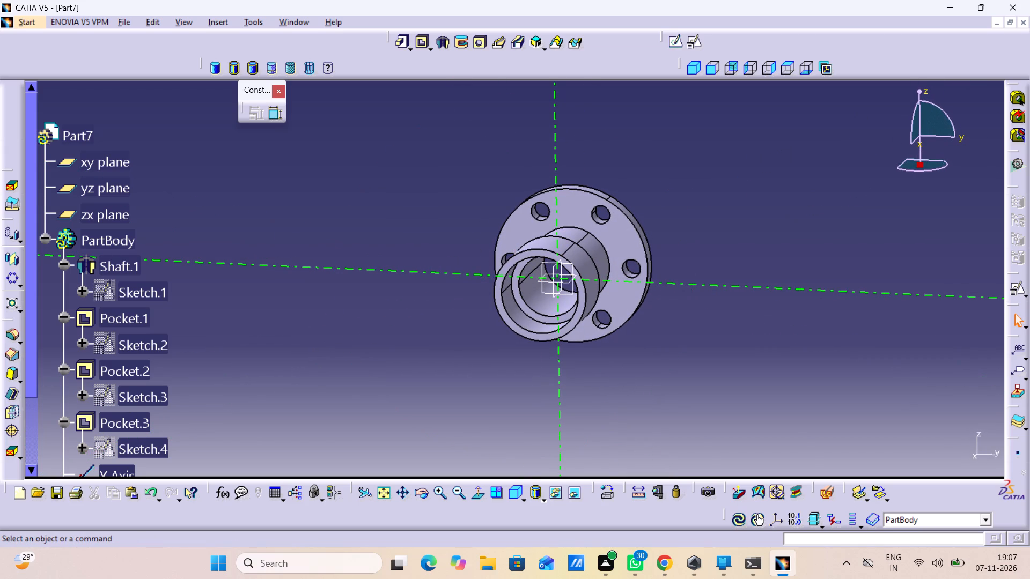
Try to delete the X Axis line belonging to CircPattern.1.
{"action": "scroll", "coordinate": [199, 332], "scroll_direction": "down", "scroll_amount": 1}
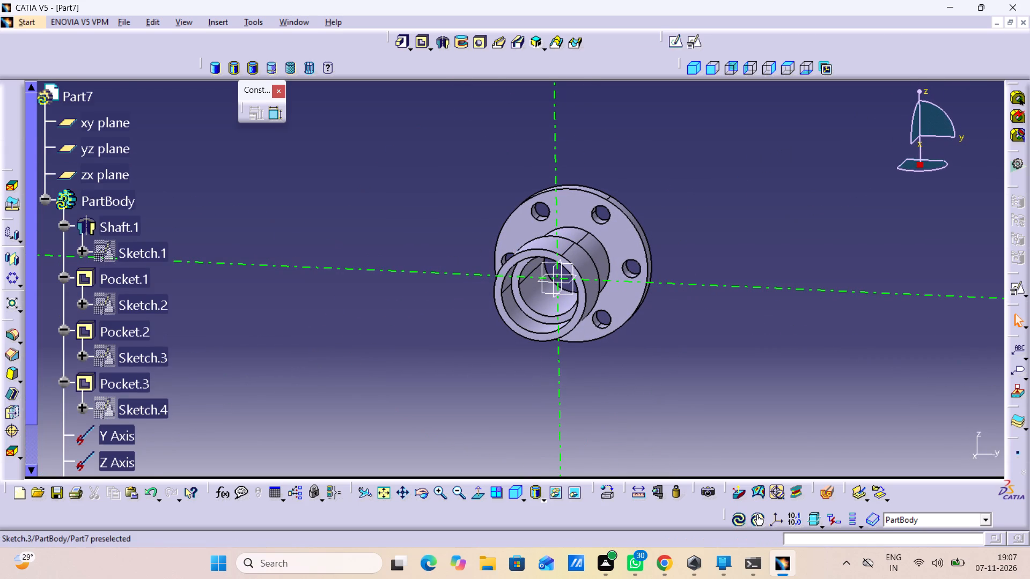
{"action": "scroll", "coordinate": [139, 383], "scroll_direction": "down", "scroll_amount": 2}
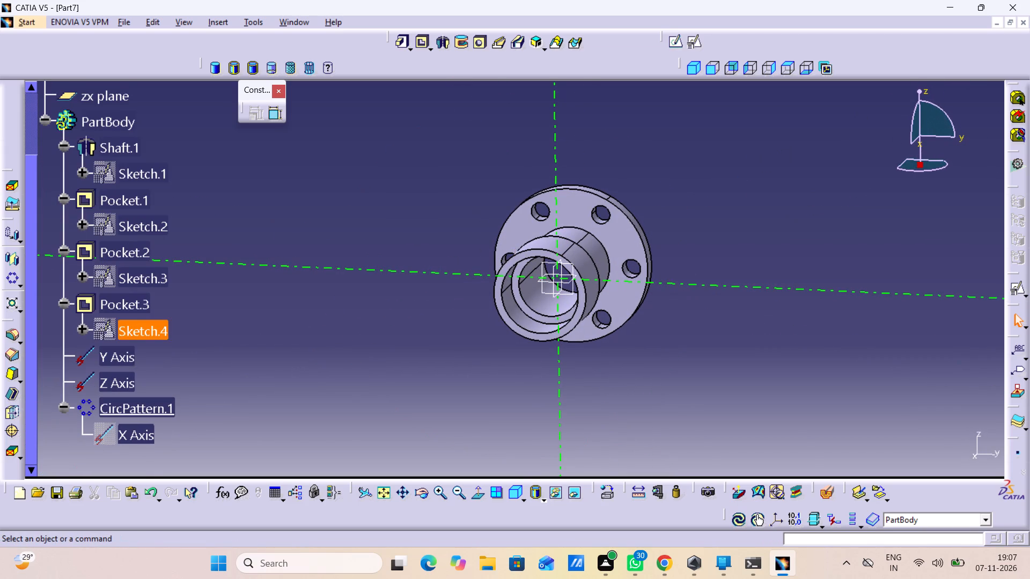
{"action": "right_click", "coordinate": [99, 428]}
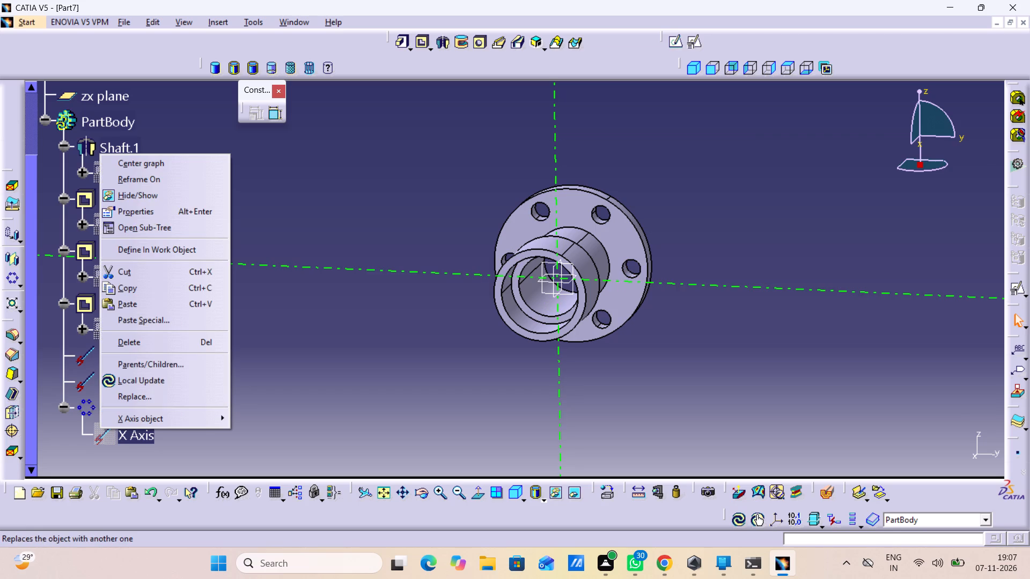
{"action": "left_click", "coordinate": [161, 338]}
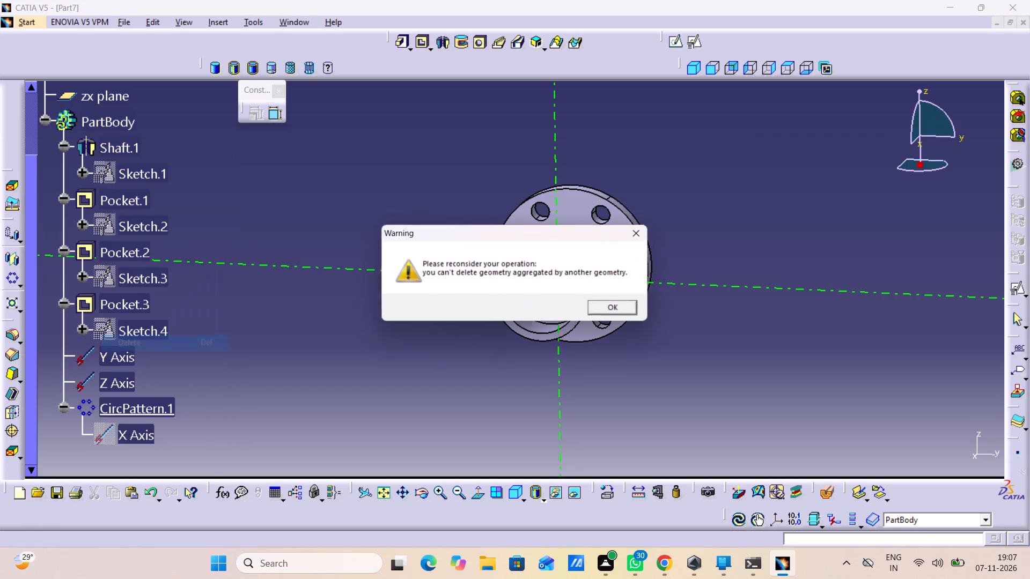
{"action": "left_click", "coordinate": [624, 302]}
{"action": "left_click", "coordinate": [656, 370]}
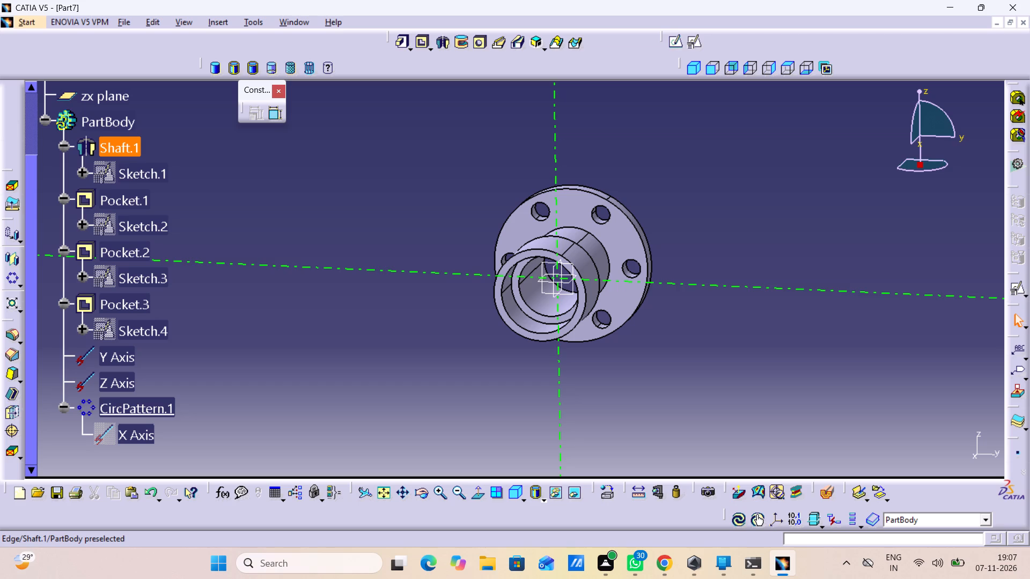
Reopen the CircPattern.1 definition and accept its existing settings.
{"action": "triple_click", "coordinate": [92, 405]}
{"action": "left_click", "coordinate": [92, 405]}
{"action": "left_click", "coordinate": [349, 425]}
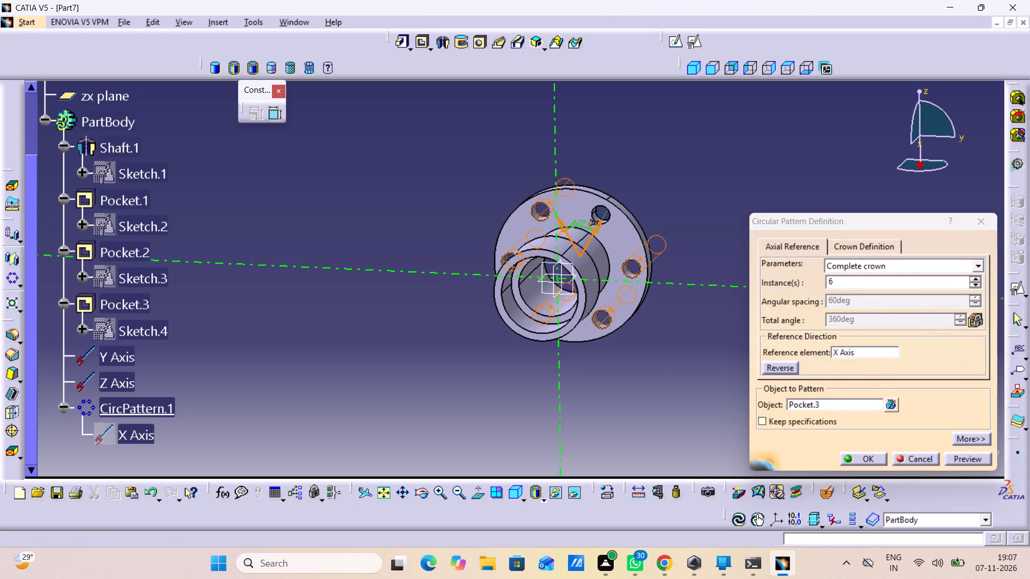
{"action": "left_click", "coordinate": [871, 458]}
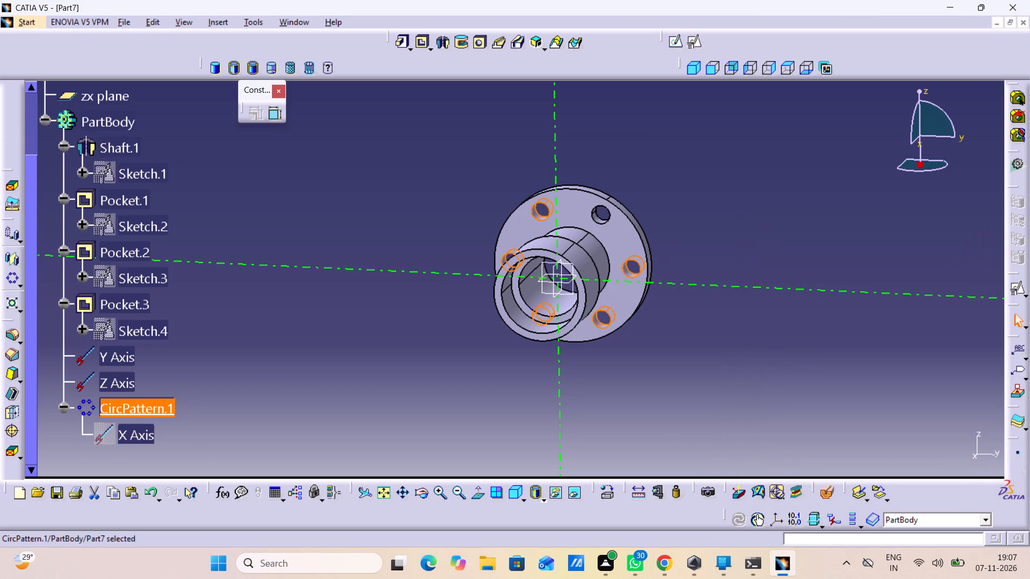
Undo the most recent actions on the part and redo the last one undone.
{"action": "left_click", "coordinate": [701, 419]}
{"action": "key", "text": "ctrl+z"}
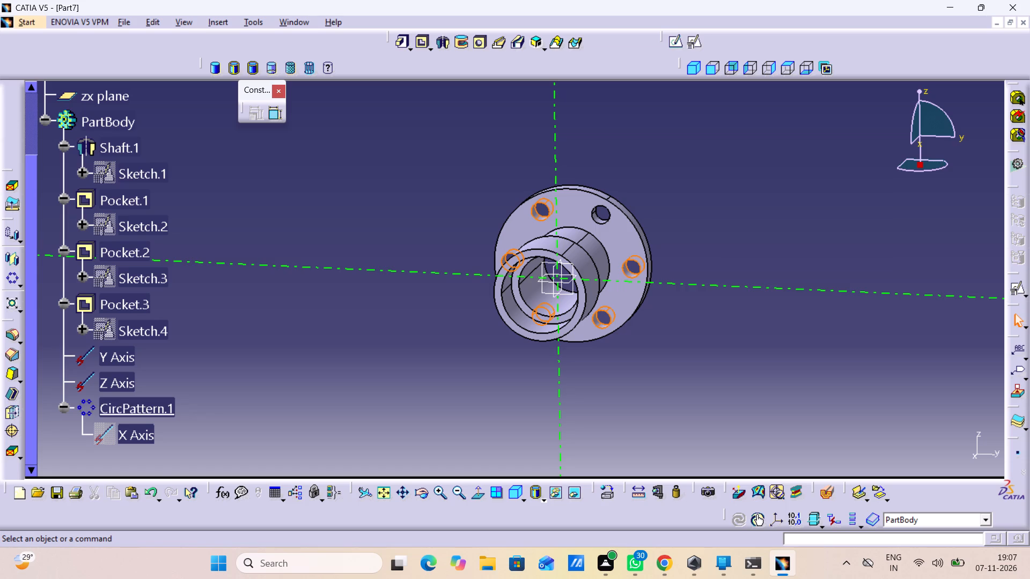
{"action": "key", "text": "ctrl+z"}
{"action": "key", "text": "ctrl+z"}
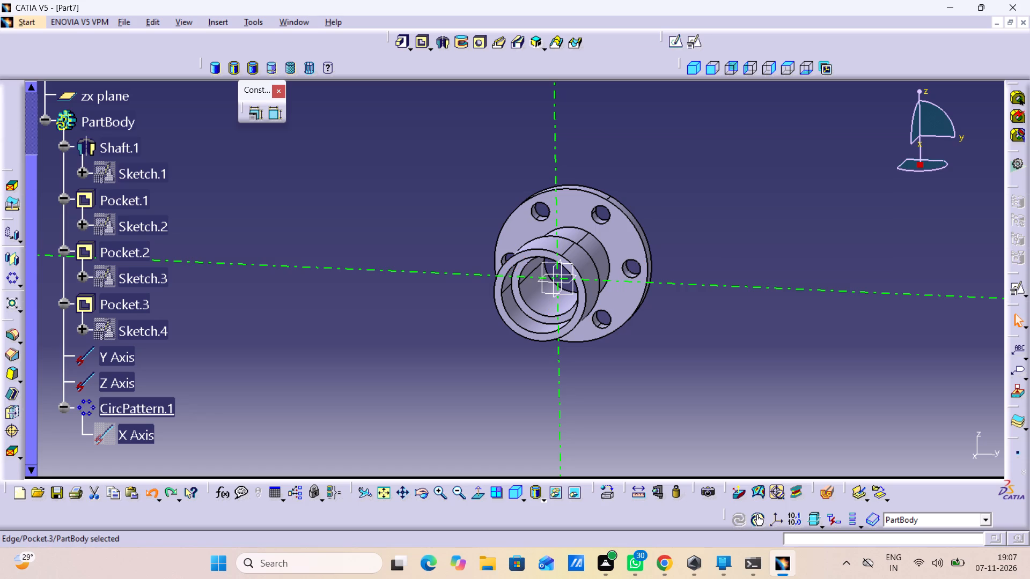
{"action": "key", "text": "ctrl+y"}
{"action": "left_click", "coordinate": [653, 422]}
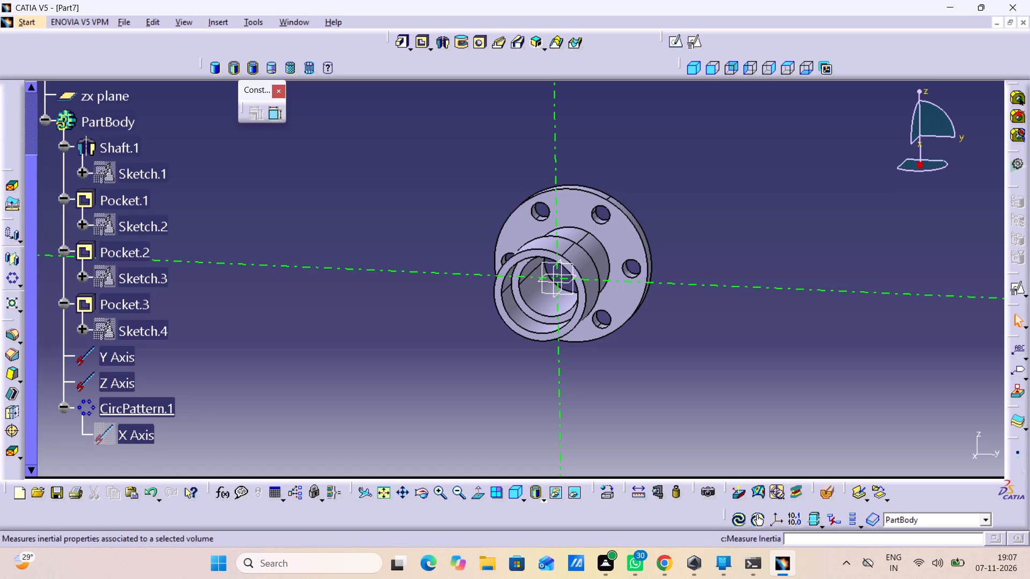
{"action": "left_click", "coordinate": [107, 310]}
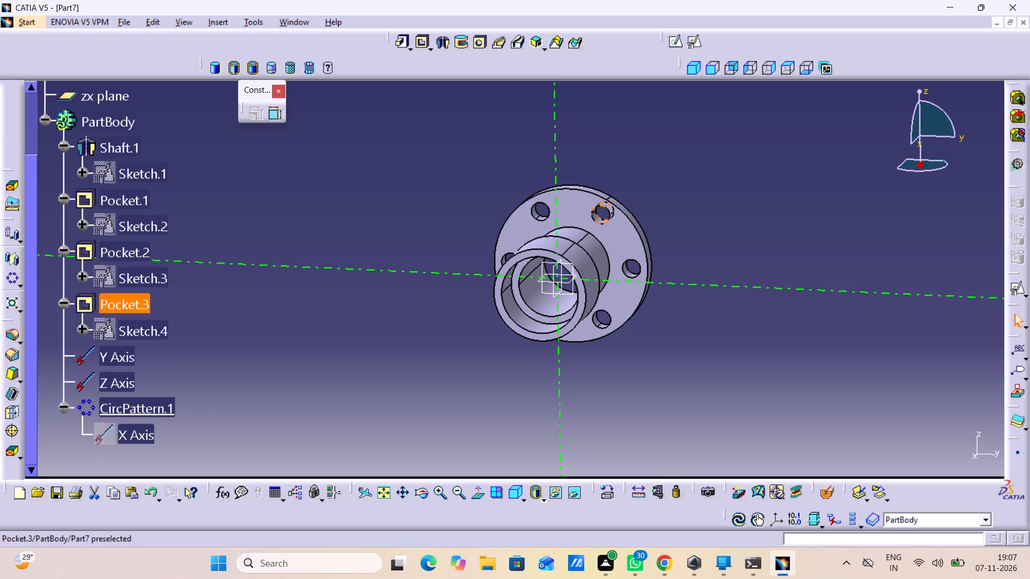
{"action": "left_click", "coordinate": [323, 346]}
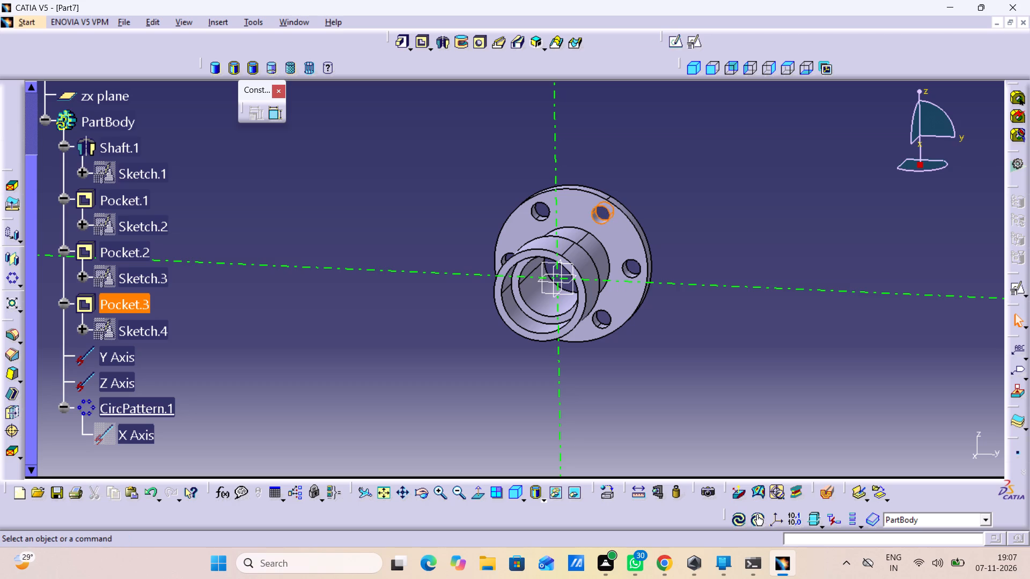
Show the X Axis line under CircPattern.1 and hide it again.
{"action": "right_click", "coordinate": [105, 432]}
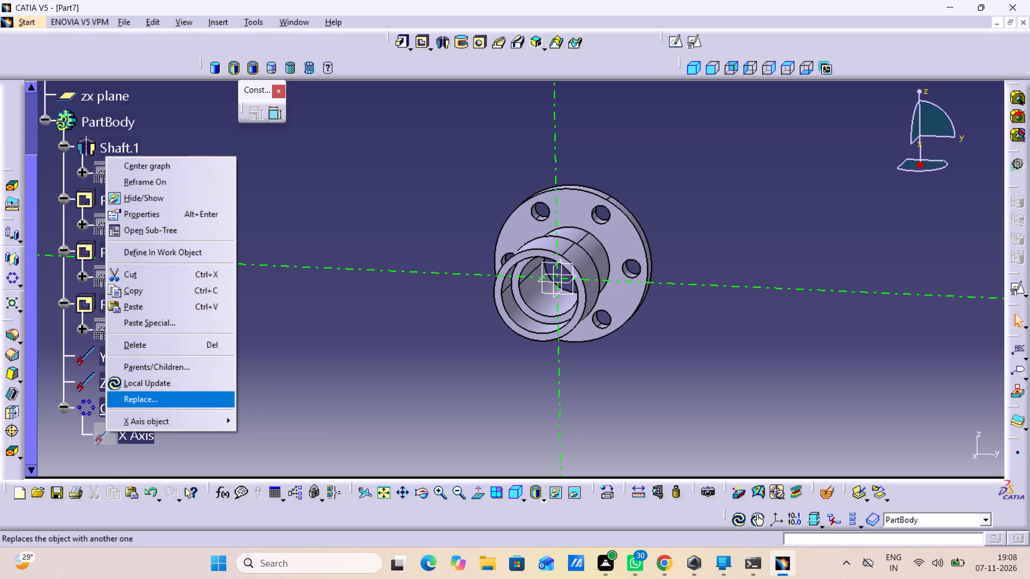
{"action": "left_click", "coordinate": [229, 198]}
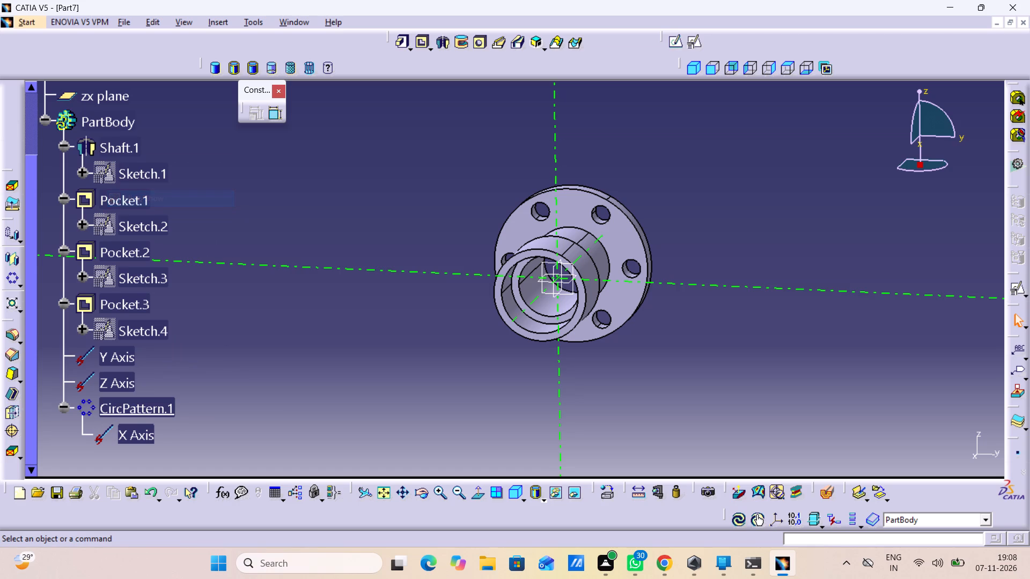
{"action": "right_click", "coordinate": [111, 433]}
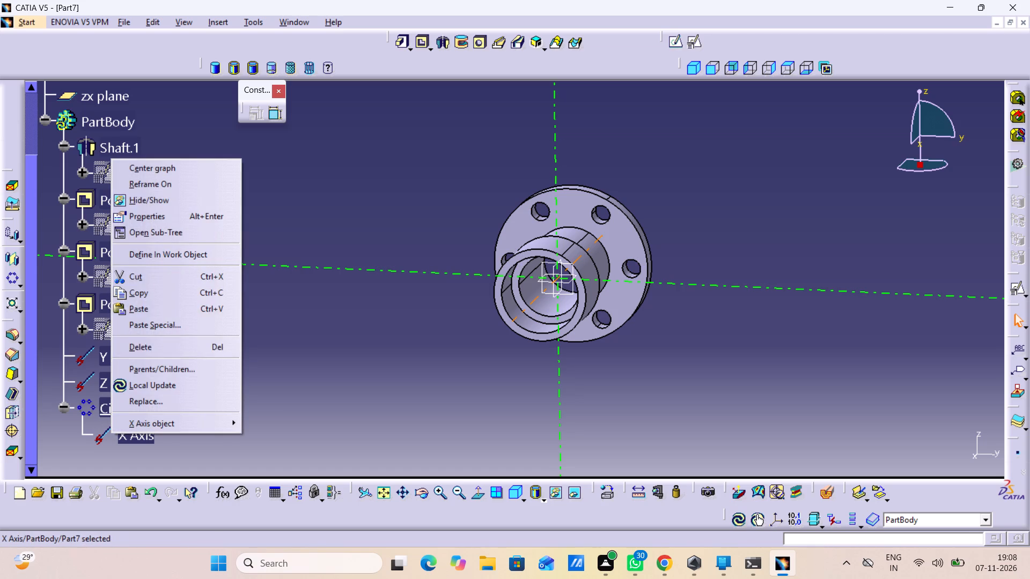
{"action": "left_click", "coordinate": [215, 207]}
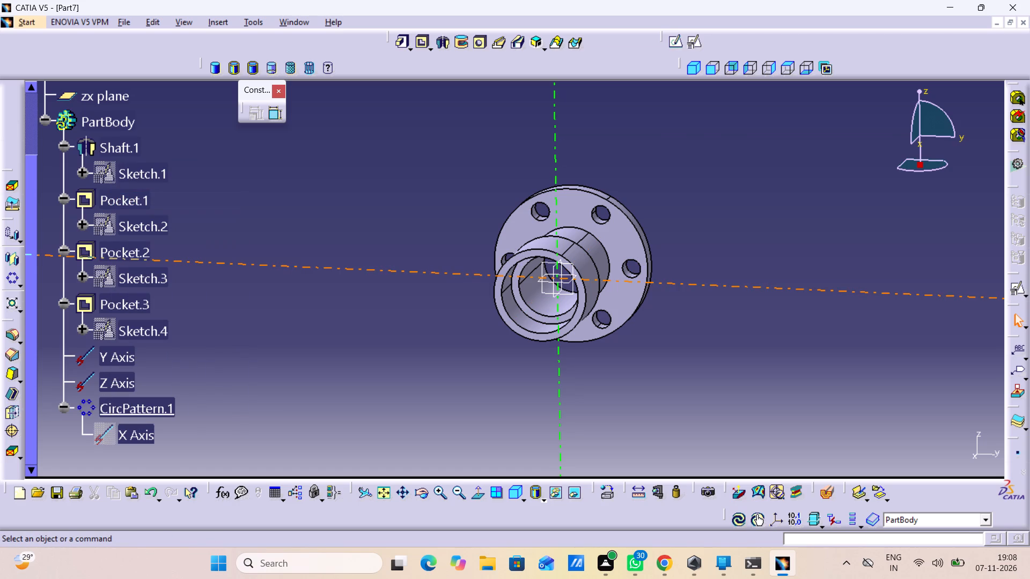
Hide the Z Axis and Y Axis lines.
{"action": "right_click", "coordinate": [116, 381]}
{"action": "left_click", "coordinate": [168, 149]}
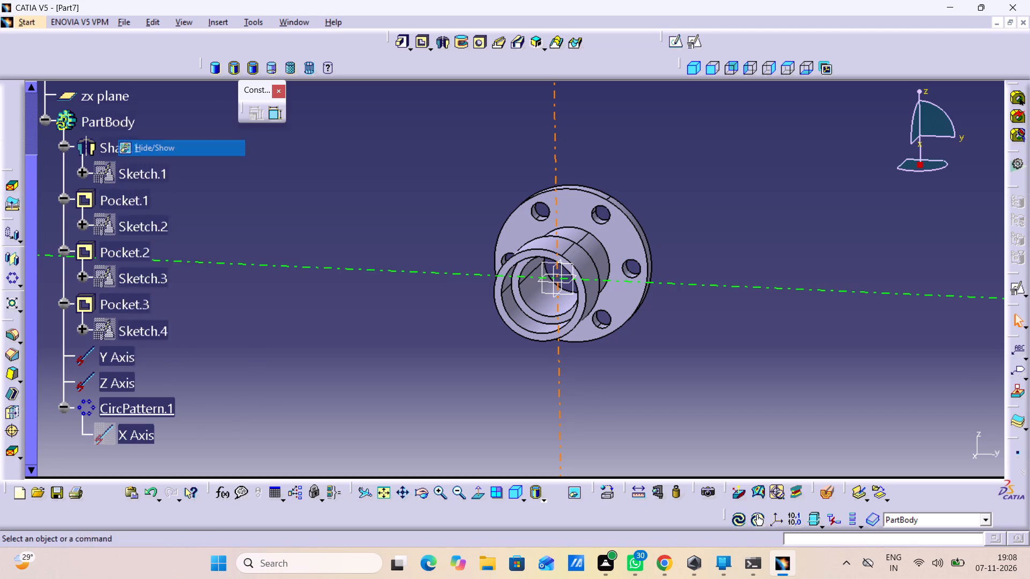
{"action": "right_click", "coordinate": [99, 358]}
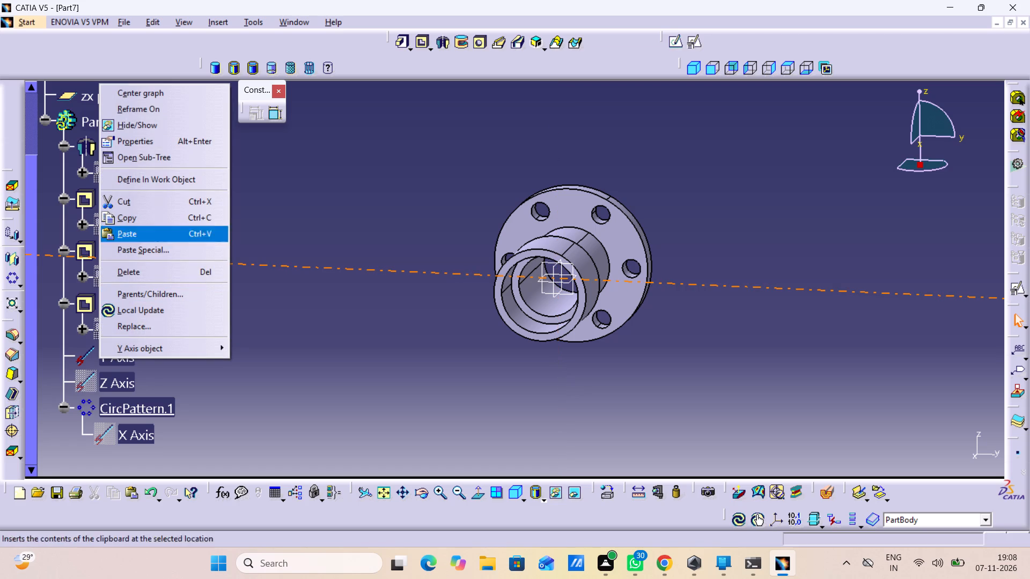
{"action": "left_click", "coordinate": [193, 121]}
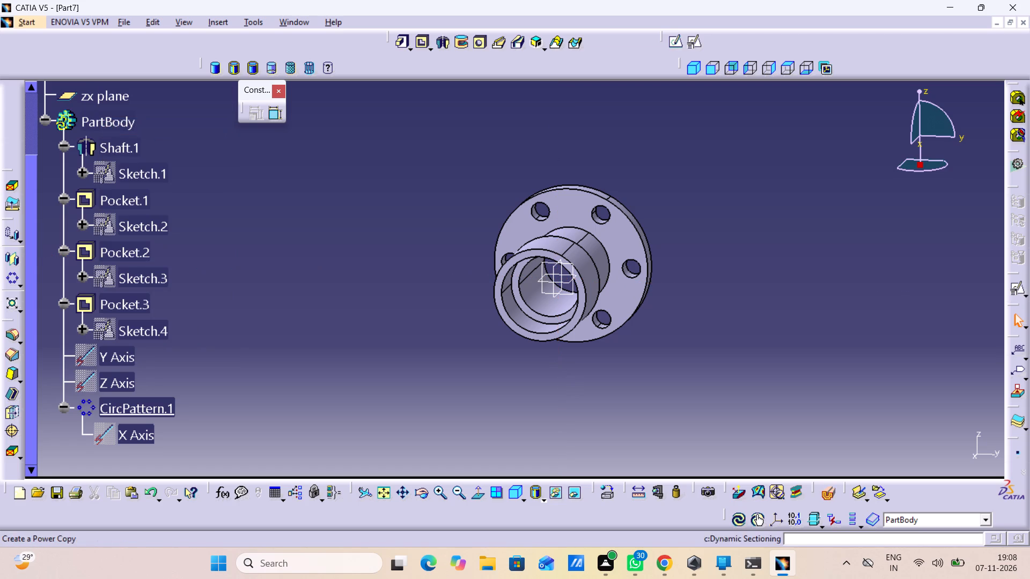
Delete the unused Z Axis and Y Axis lines from PartBody.
{"action": "right_click", "coordinate": [90, 390]}
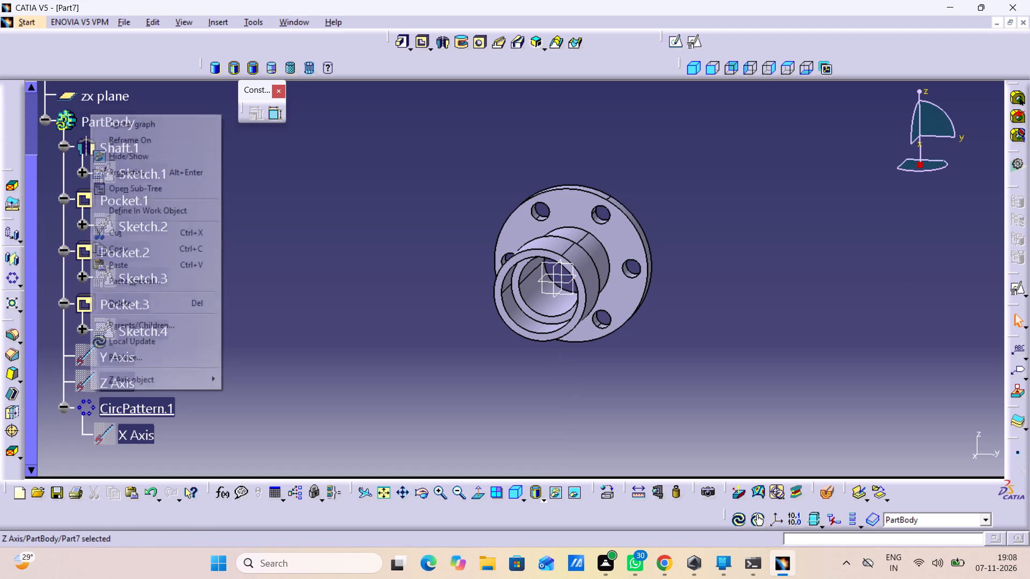
{"action": "left_click", "coordinate": [173, 301]}
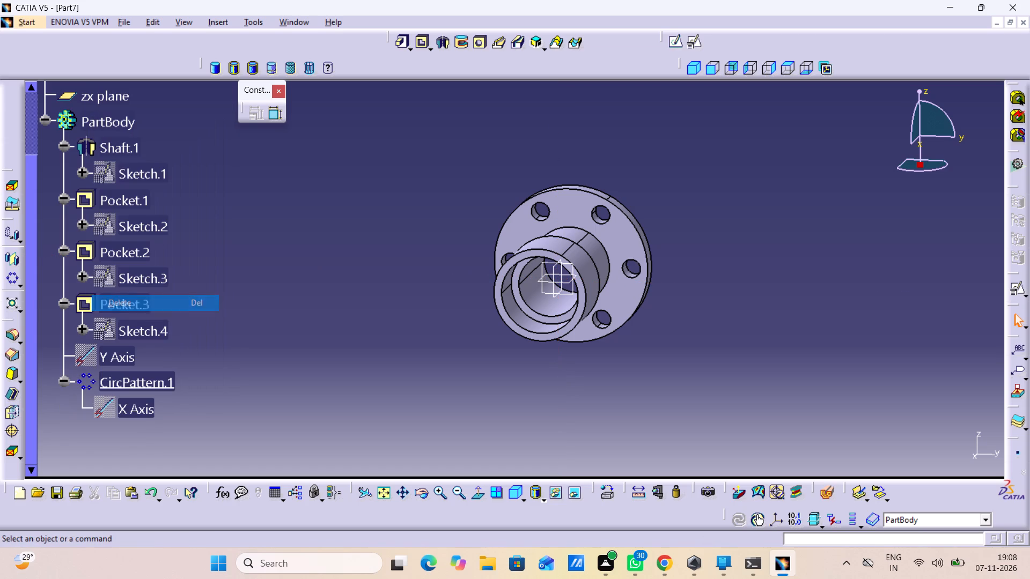
{"action": "right_click", "coordinate": [117, 362]}
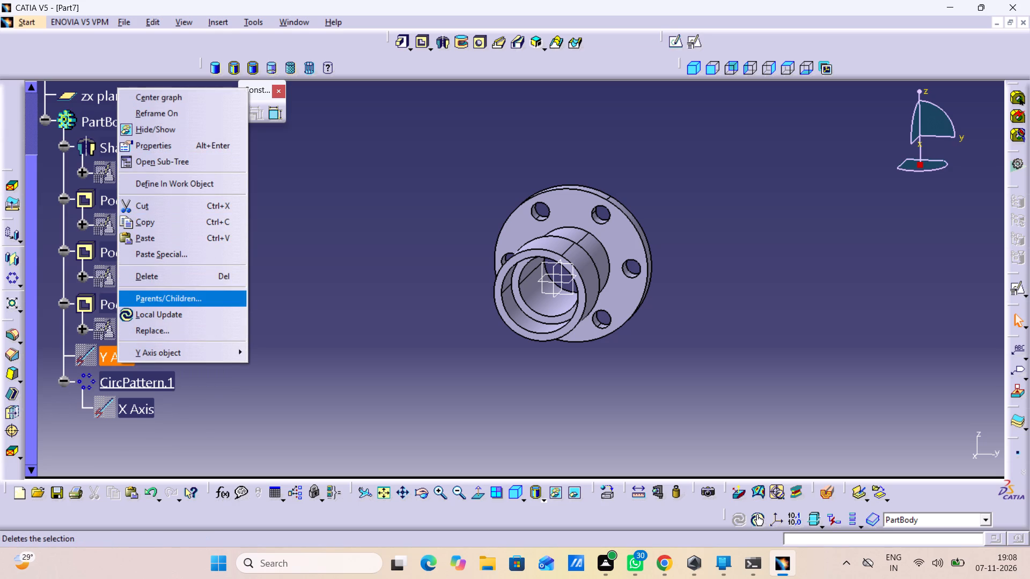
{"action": "left_click", "coordinate": [152, 281]}
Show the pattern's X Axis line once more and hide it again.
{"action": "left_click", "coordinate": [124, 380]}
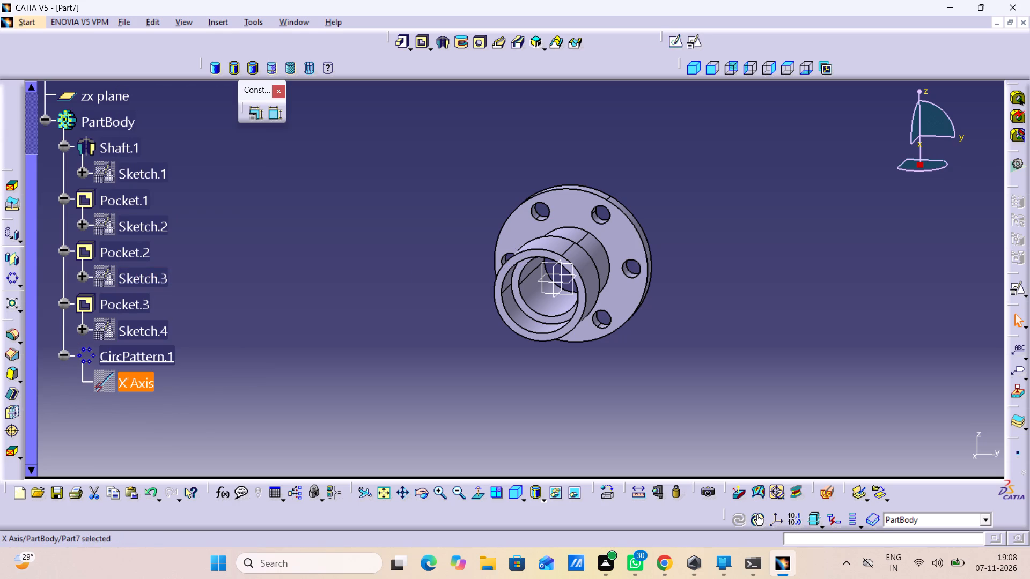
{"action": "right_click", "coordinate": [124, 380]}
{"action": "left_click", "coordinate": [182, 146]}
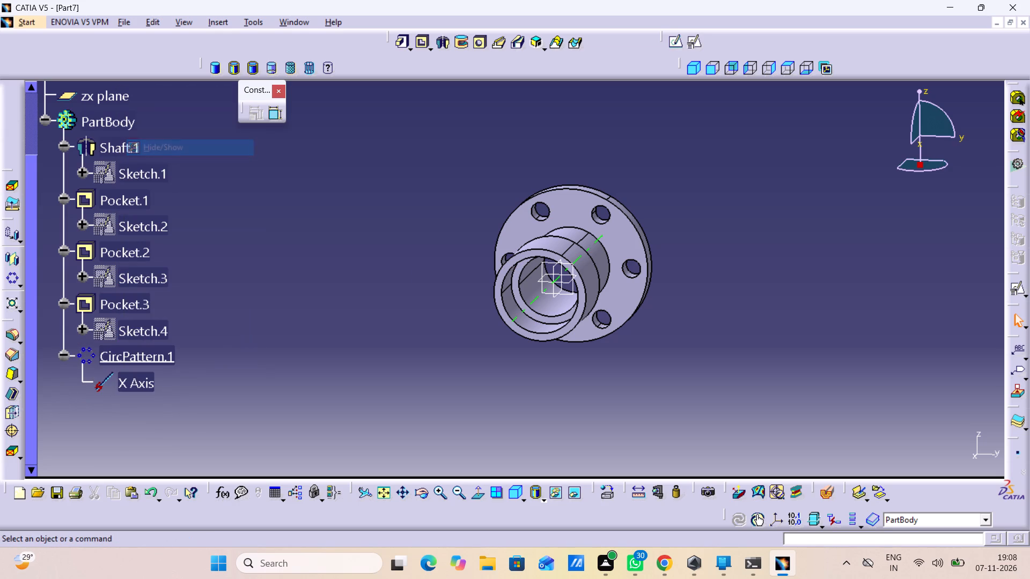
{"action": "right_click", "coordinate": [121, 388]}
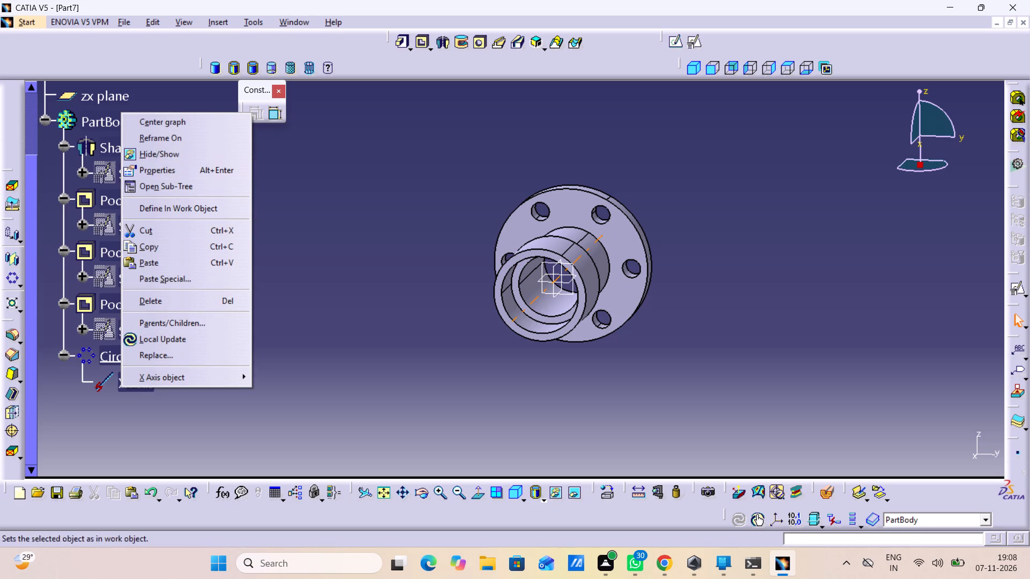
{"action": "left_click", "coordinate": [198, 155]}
Examine the flange holes, stepped body and bore from several viewing angles.
{"action": "middle_click_drag", "start_coordinate": [712, 411], "coordinate": [498, 437]}
{"action": "right_click_drag", "start_coordinate": [712, 411], "coordinate": [498, 437]}
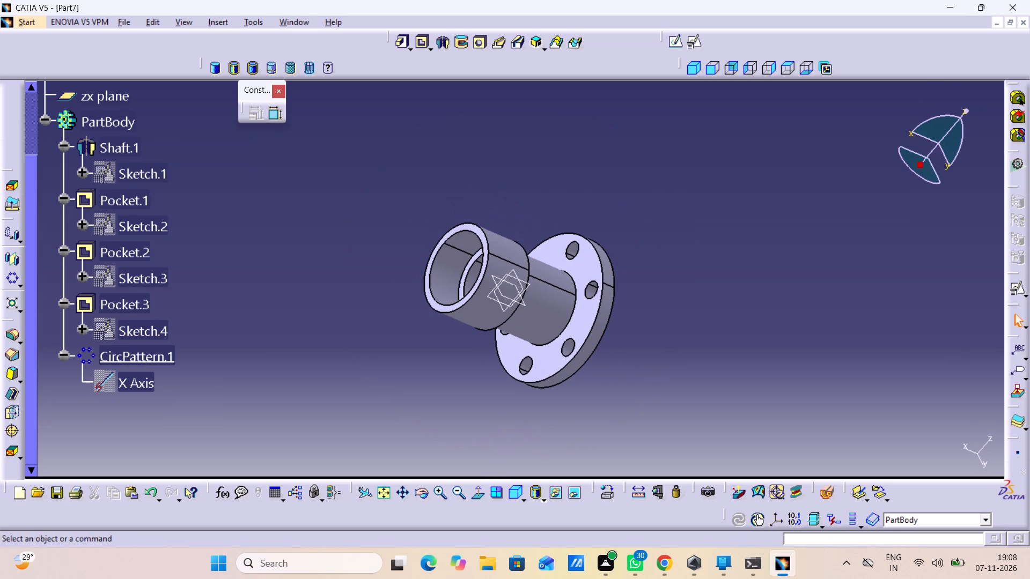
{"action": "left_click", "coordinate": [519, 487]}
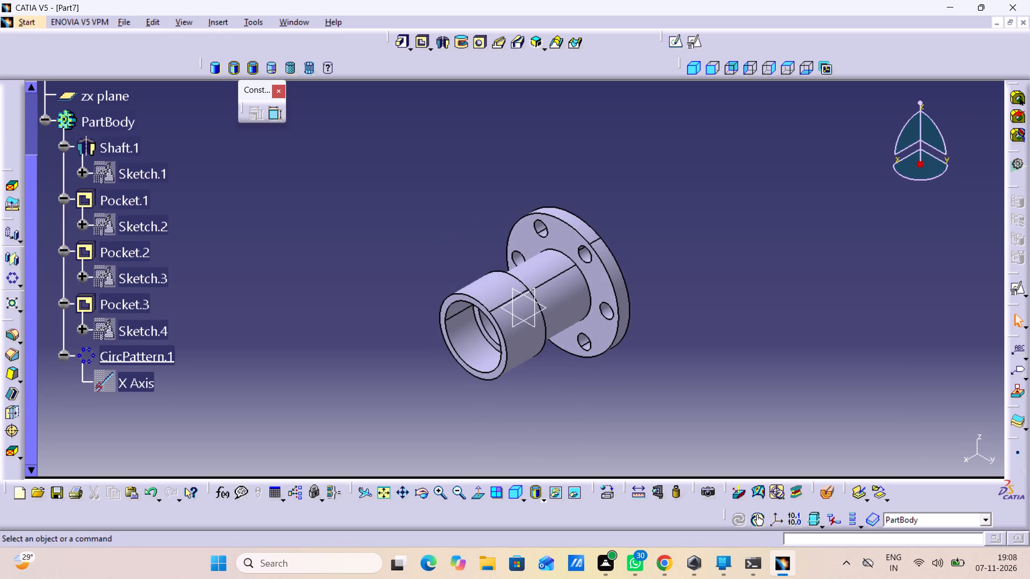
{"action": "middle_click_drag", "start_coordinate": [649, 375], "coordinate": [719, 447]}
{"action": "right_click_drag", "start_coordinate": [651, 374], "coordinate": [719, 447]}
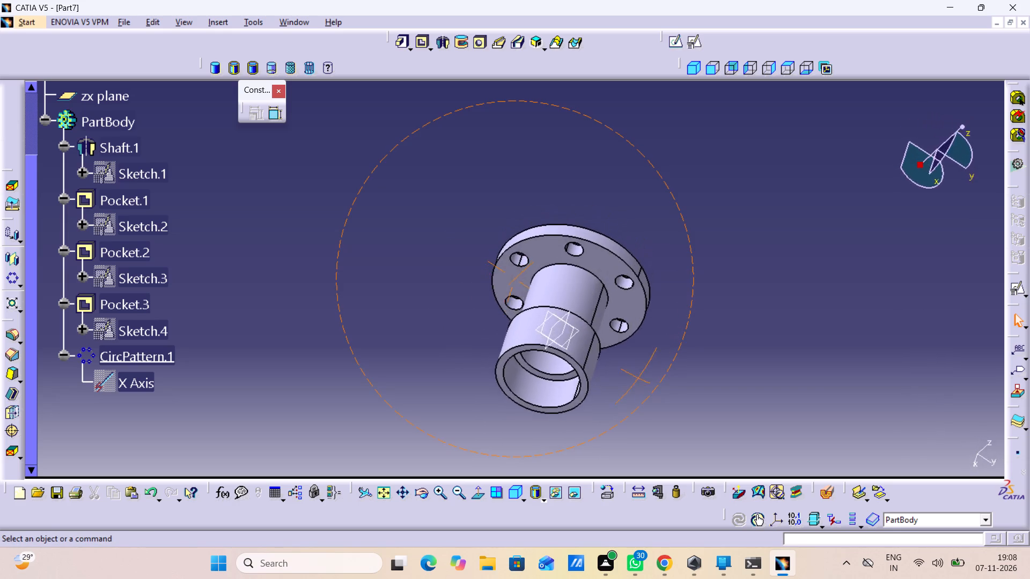
{"action": "right_click_drag", "start_coordinate": [719, 447], "coordinate": [677, 270]}
{"action": "middle_click_drag", "start_coordinate": [719, 447], "coordinate": [677, 270]}
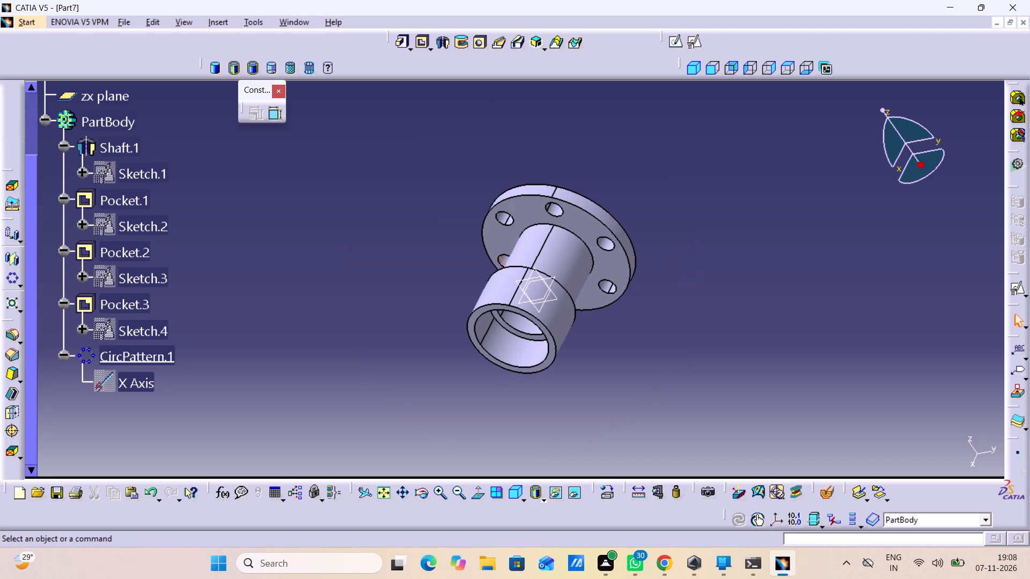
{"action": "middle_click_drag", "start_coordinate": [404, 396], "coordinate": [484, 294]}
{"action": "right_click_drag", "start_coordinate": [406, 397], "coordinate": [484, 294]}
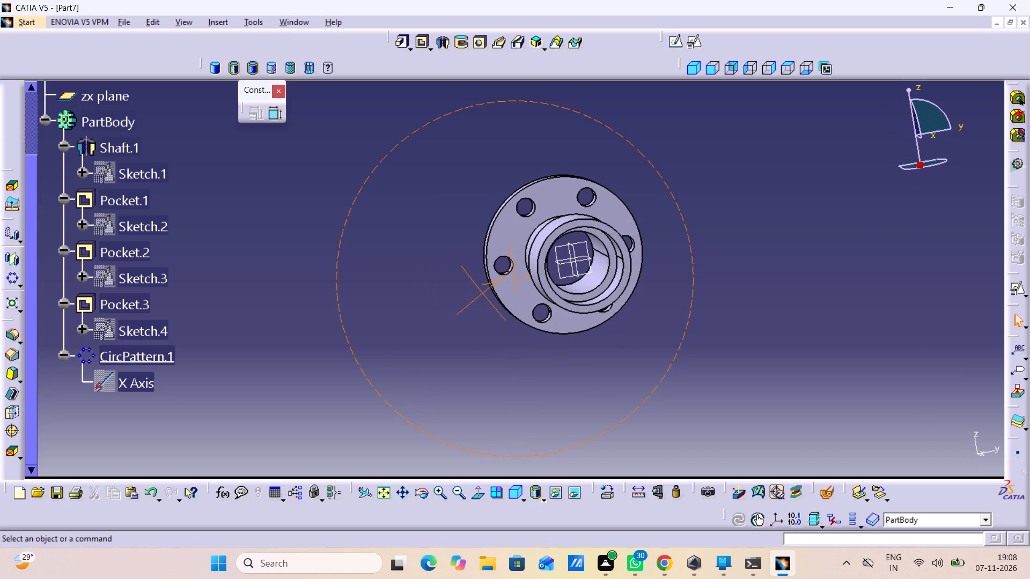
{"action": "middle_click_drag", "start_coordinate": [484, 294], "coordinate": [476, 291]}
{"action": "right_click_drag", "start_coordinate": [484, 294], "coordinate": [476, 291]}
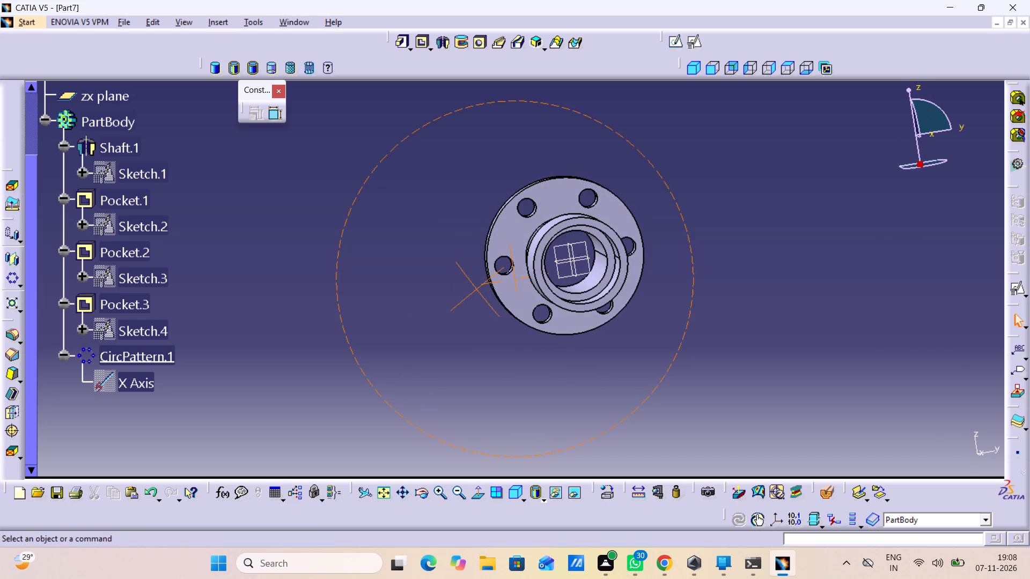
{"action": "right_click_drag", "start_coordinate": [476, 291], "coordinate": [477, 291]}
{"action": "middle_click_drag", "start_coordinate": [476, 291], "coordinate": [477, 291]}
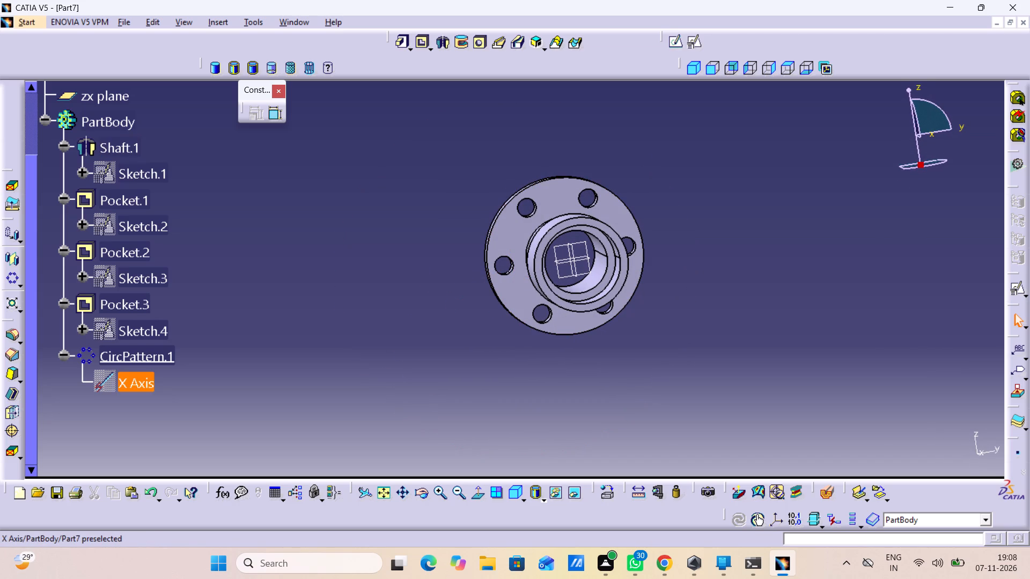
Save the part as v32 in the CATIA folder, oriented in the standard isometric view.
{"action": "left_click", "coordinate": [520, 492]}
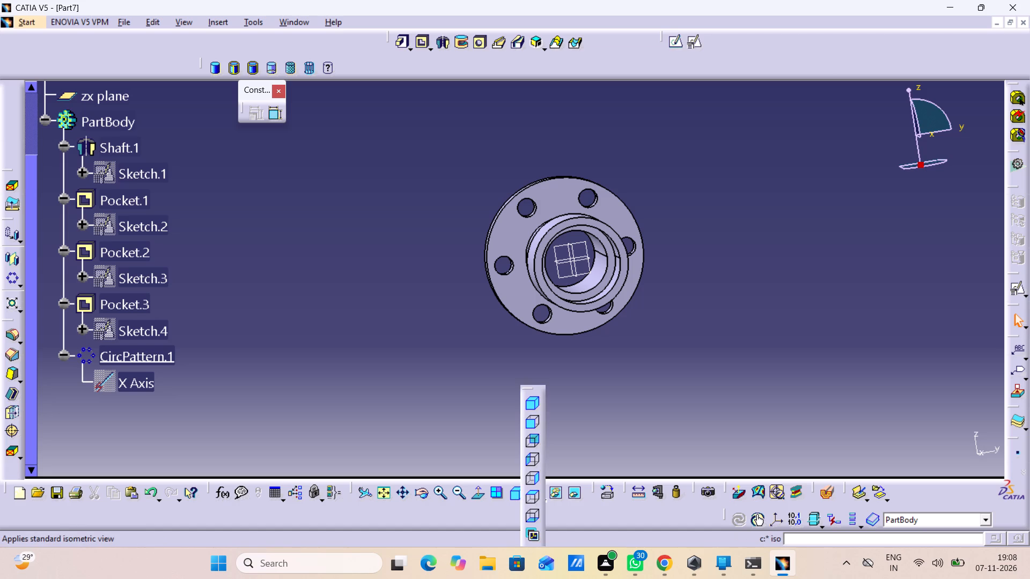
{"action": "left_click", "coordinate": [517, 494]}
{"action": "left_click", "coordinate": [512, 487]}
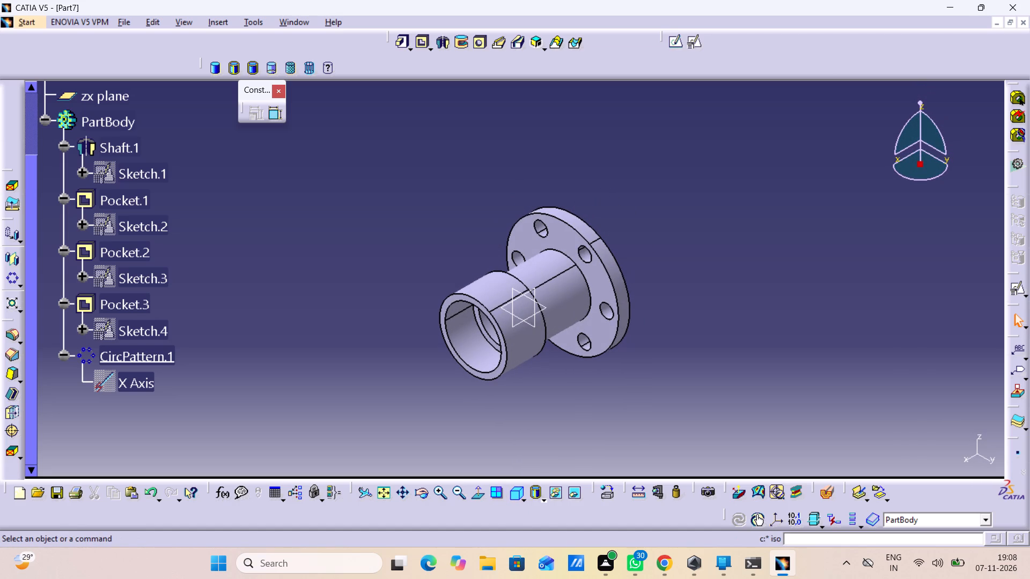
{"action": "key", "text": "ctrl+s"}
{"action": "left_click_drag", "start_coordinate": [536, 509], "coordinate": [553, 516], "text": "ctrl"}
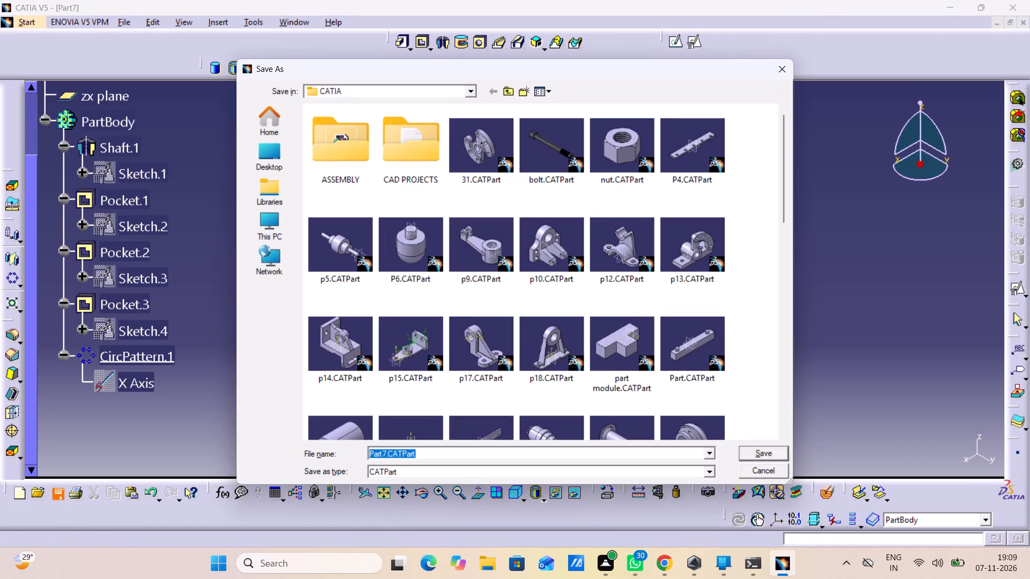
{"action": "type", "text": "v32"}
{"action": "key", "text": "Return"}
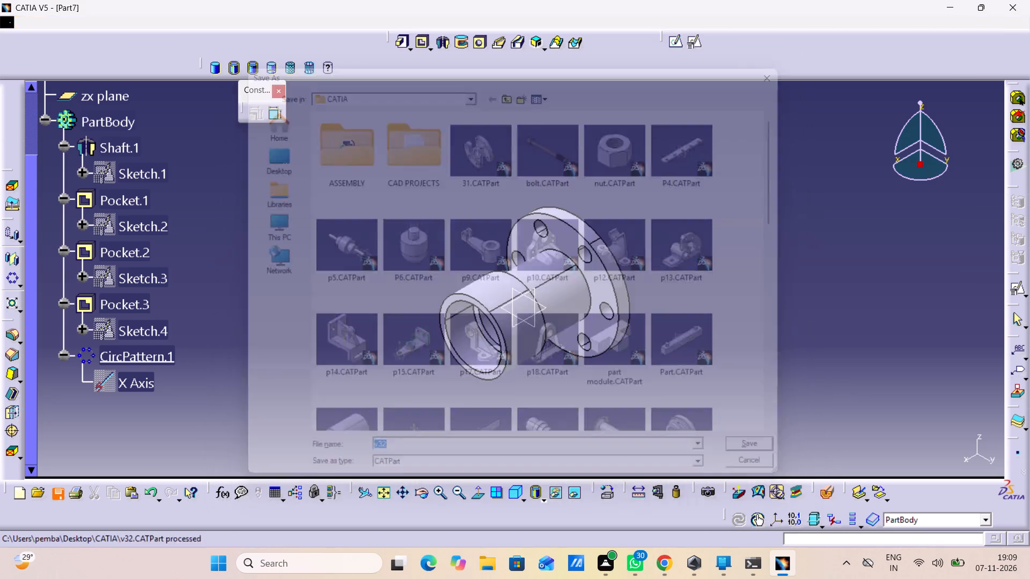
Print the whole document, fitted in page, with Microsoft Print to PDF, naming the output file v.
{"action": "key", "text": "ctrl+p"}
{"action": "left_click", "coordinate": [77, 151], "text": "ctrl"}
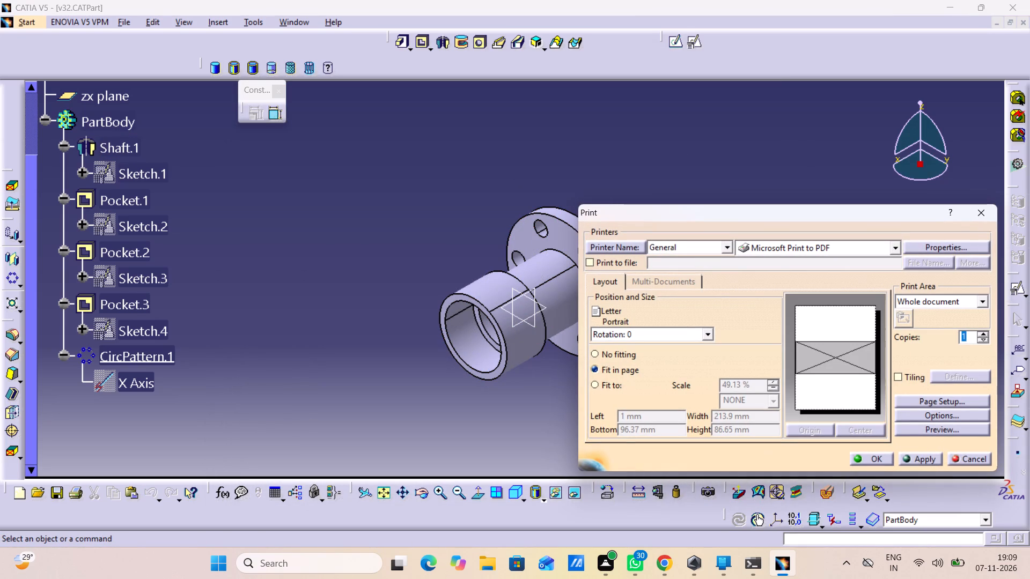
{"action": "left_click", "coordinate": [864, 457]}
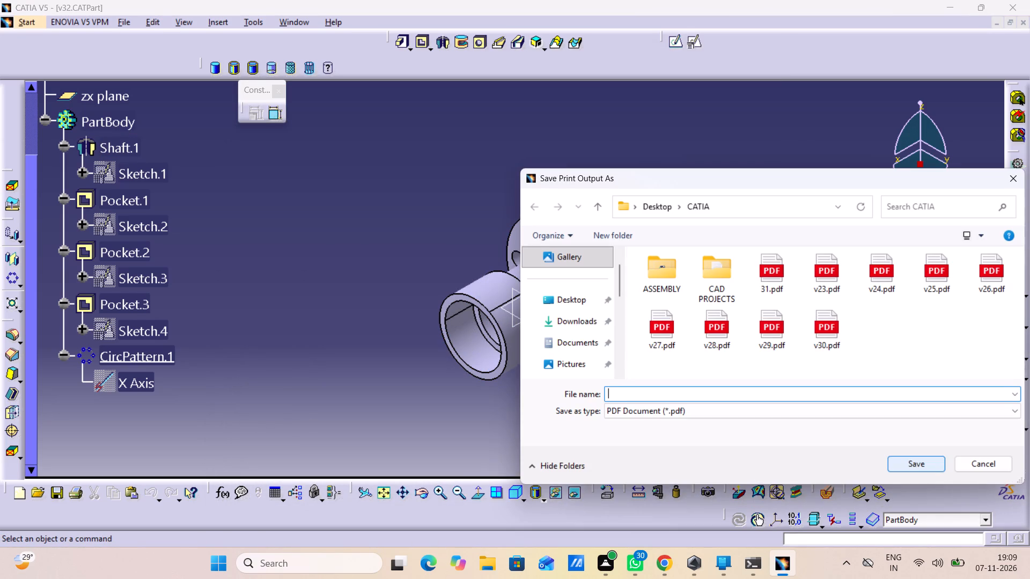
{"action": "scroll", "coordinate": [789, 295], "scroll_direction": "down", "scroll_amount": 2}
{"action": "key", "text": "v"}
{"action": "key", "text": "Return"}
{"action": "type", "text": "32"}
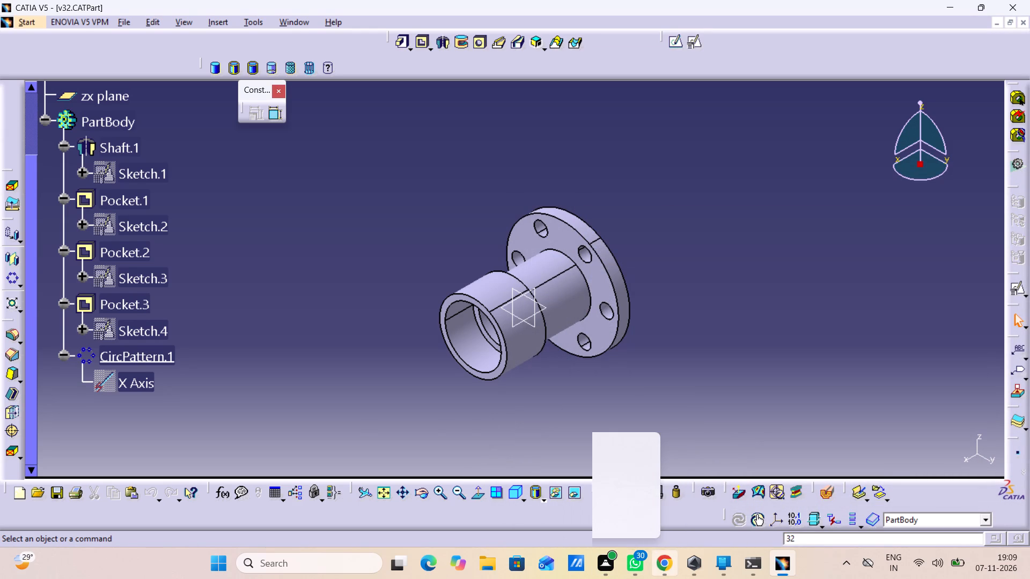
Print the whole document, fitted in page, with Microsoft Print to PDF, saving the output in the CATIA folder as v32.
{"action": "key", "text": "ctrl+p"}
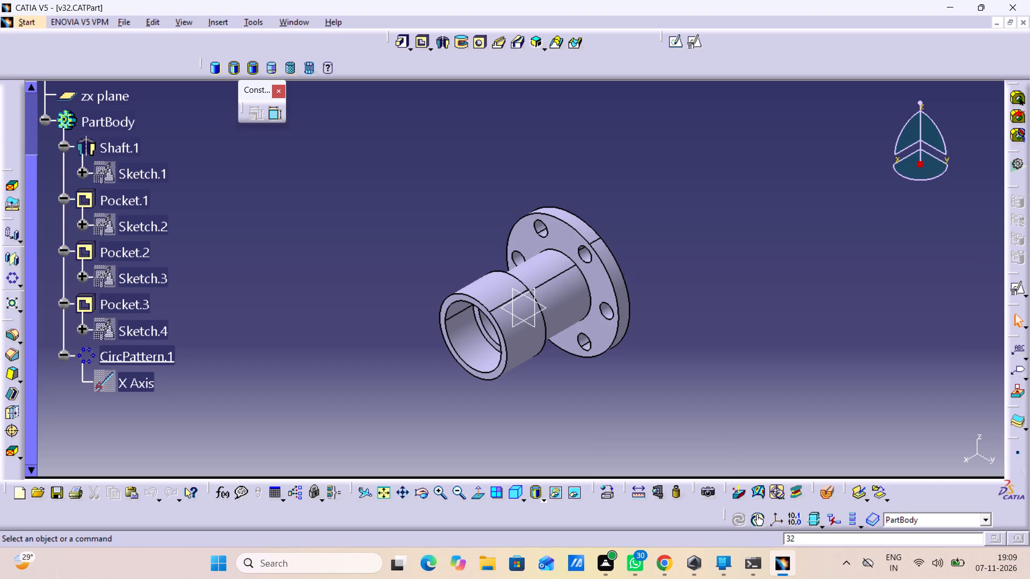
{"action": "left_click", "coordinate": [863, 466]}
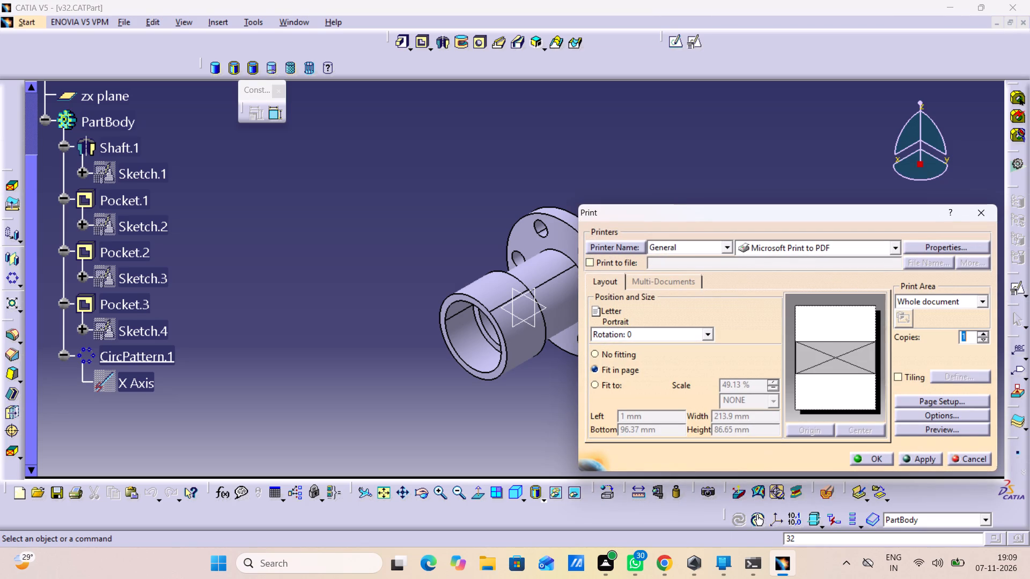
{"action": "left_click", "coordinate": [872, 456]}
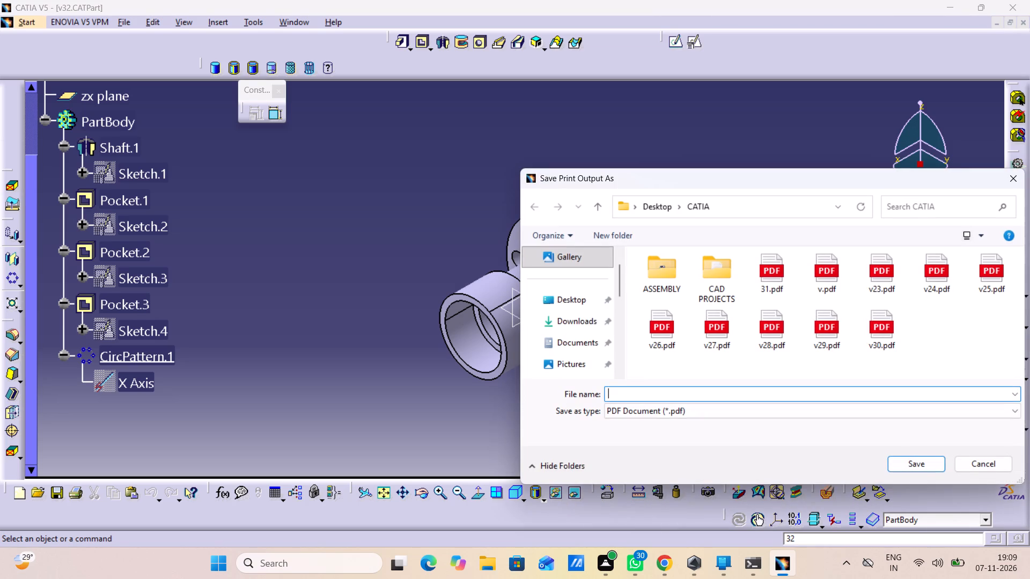
{"action": "scroll", "coordinate": [804, 355], "scroll_direction": "down", "scroll_amount": 2}
{"action": "scroll", "coordinate": [803, 360], "scroll_direction": "up", "scroll_amount": 1}
{"action": "key", "text": "v"}
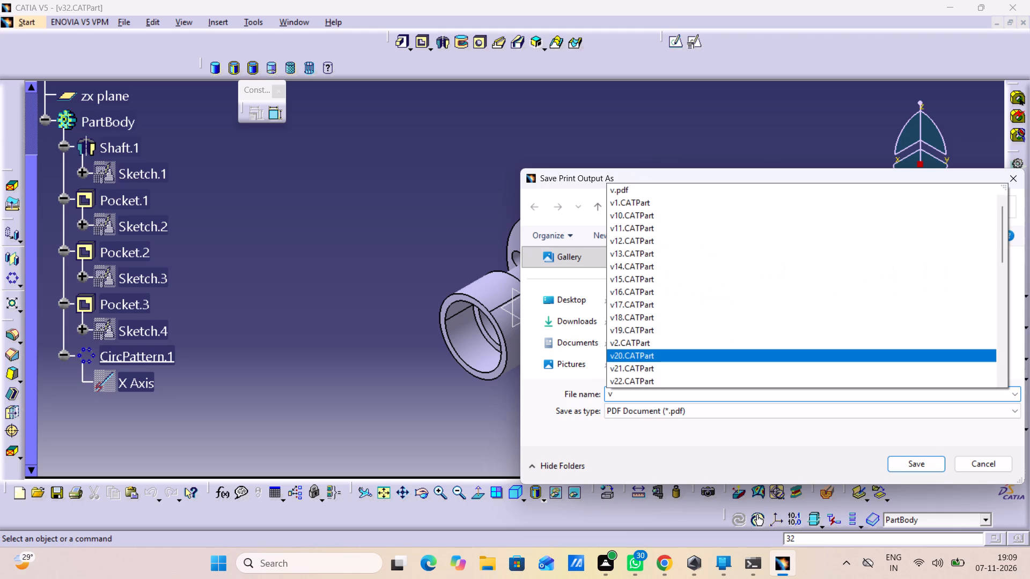
{"action": "key", "text": "3"}
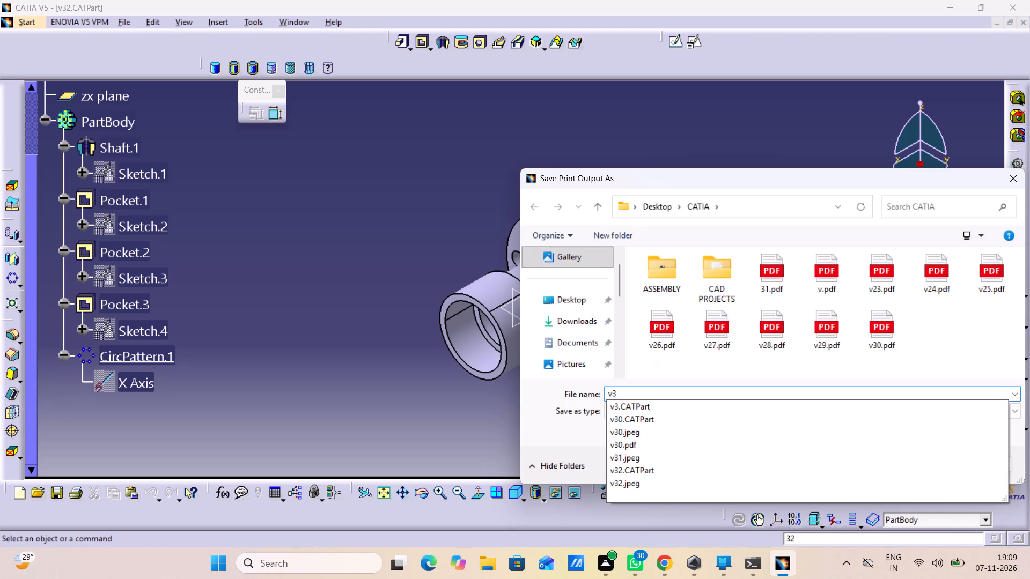
{"action": "key", "text": "2"}
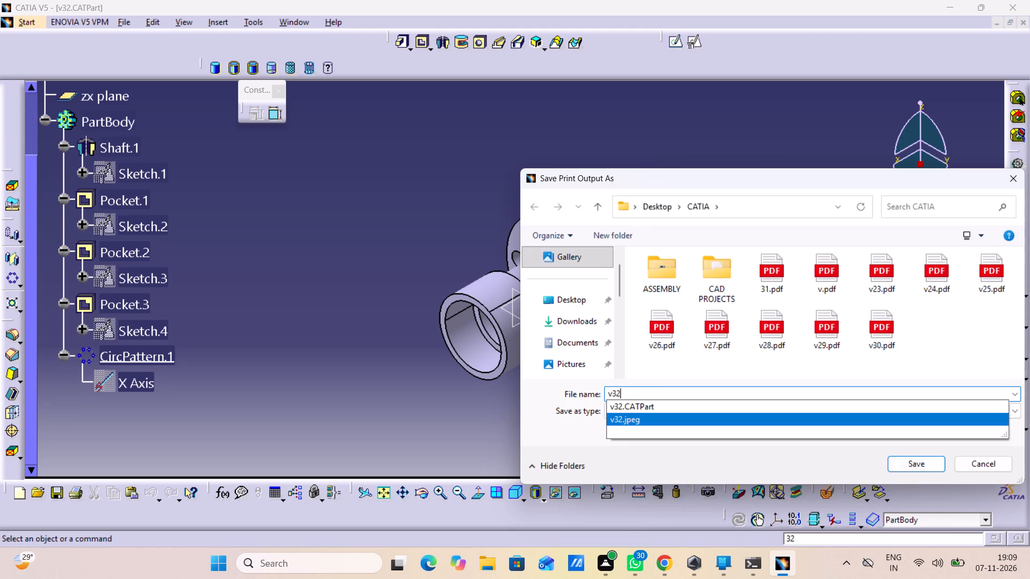
{"action": "left_click", "coordinate": [916, 464]}
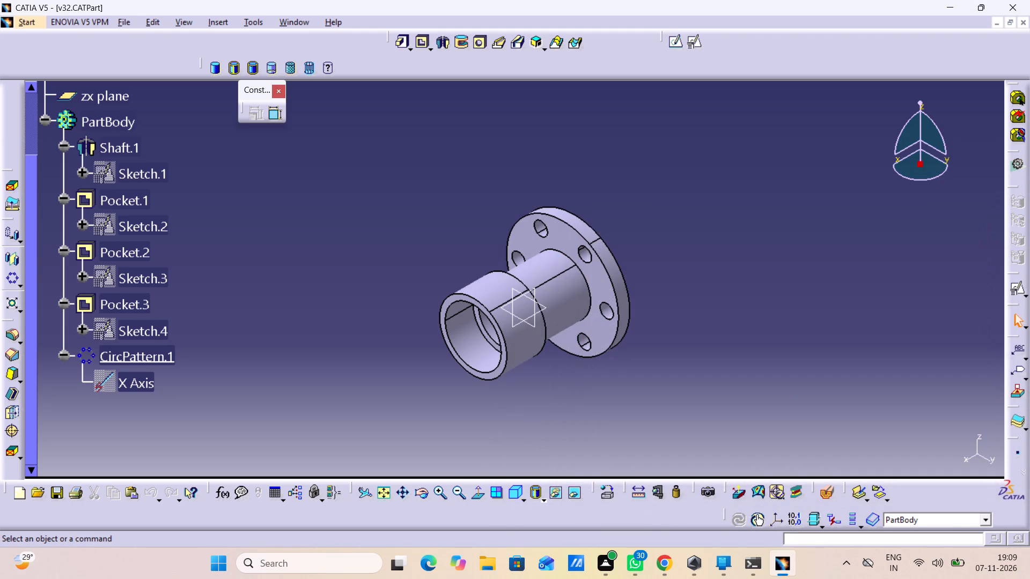